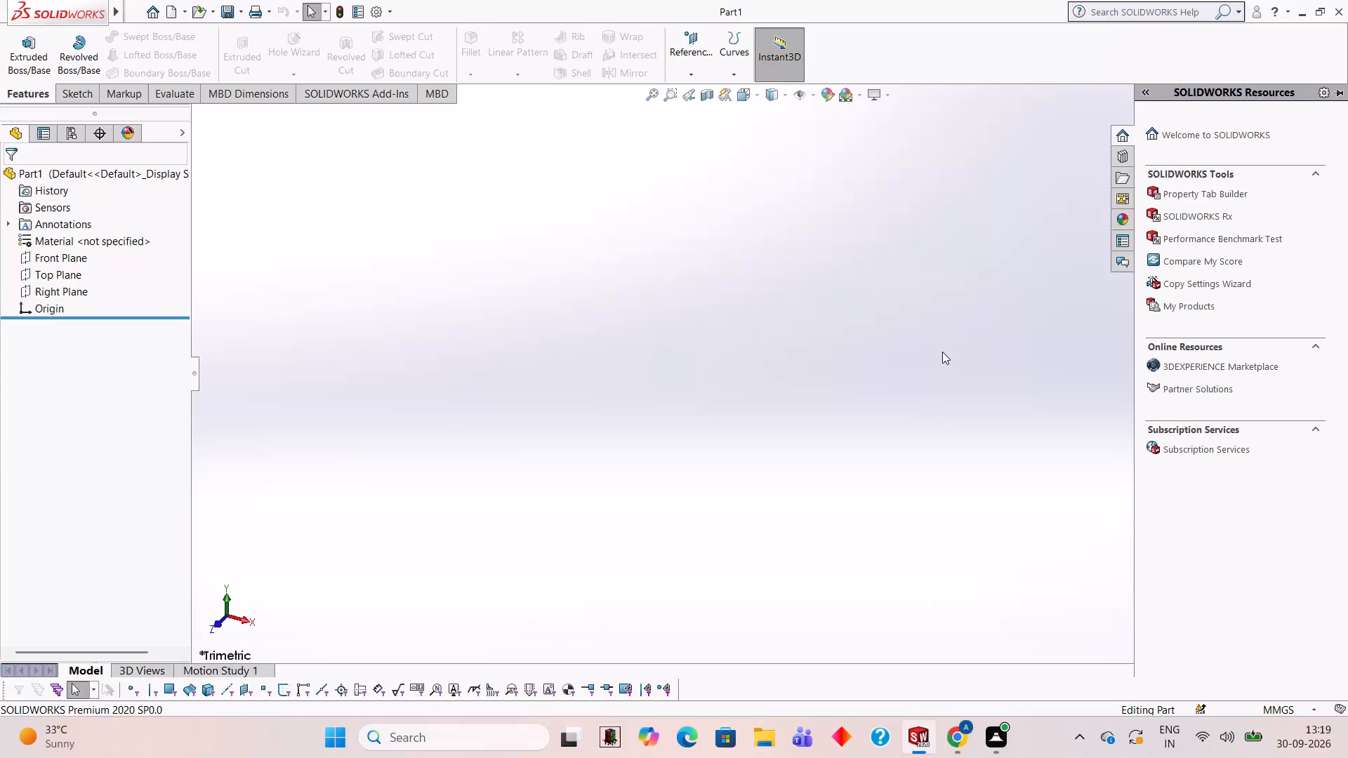
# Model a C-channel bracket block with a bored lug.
# Start a sketch on the Front Plane and draw a 125 mm vertical line straight down from the origin.
pyautogui.click(62, 258)
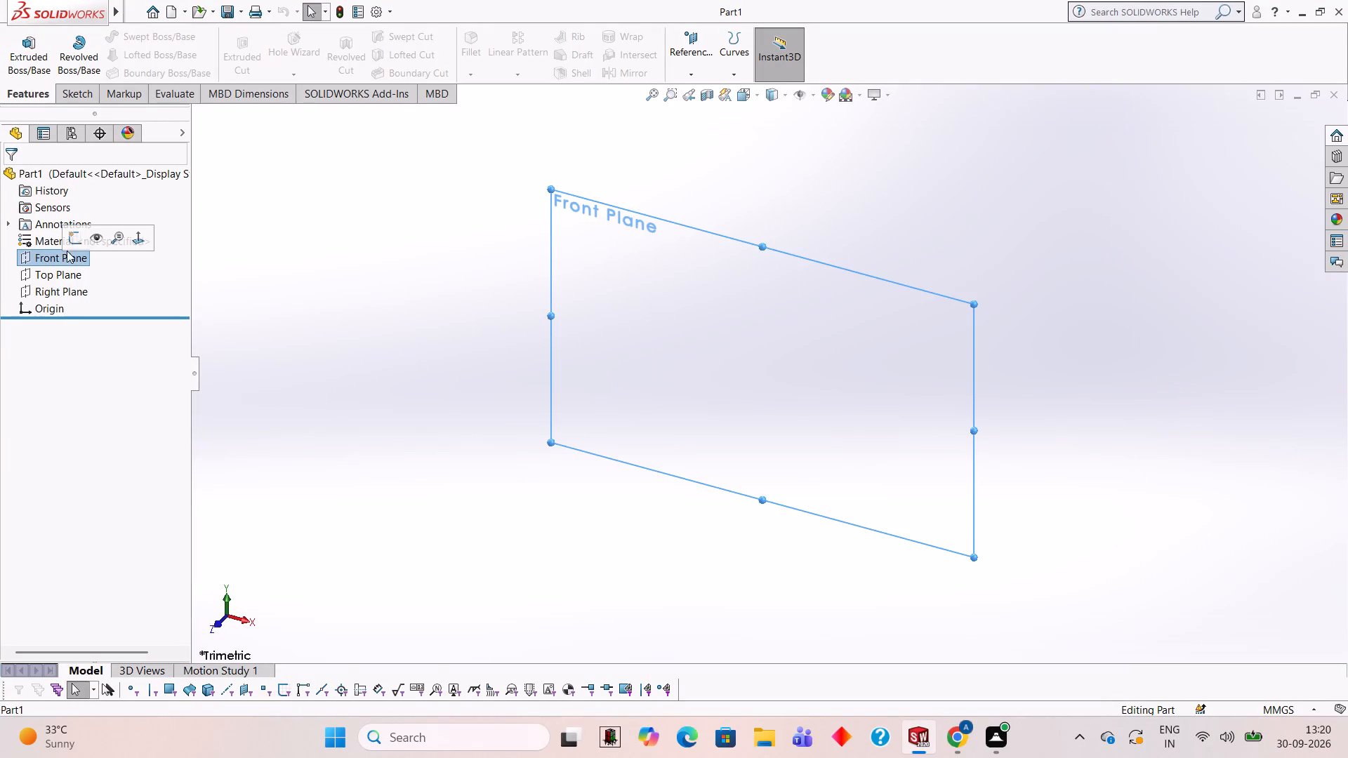
pyautogui.click(72, 243)
pyautogui.click(601, 354)
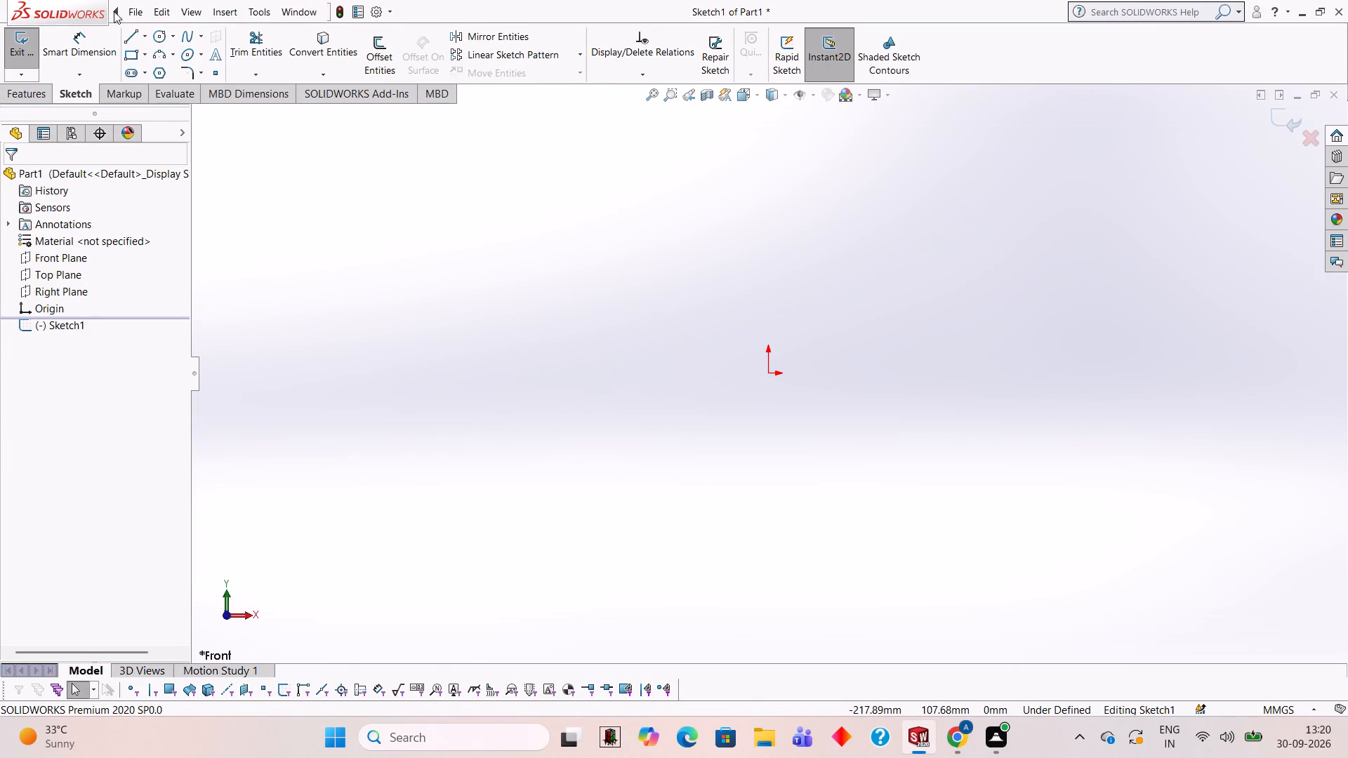
pyautogui.click(124, 29)
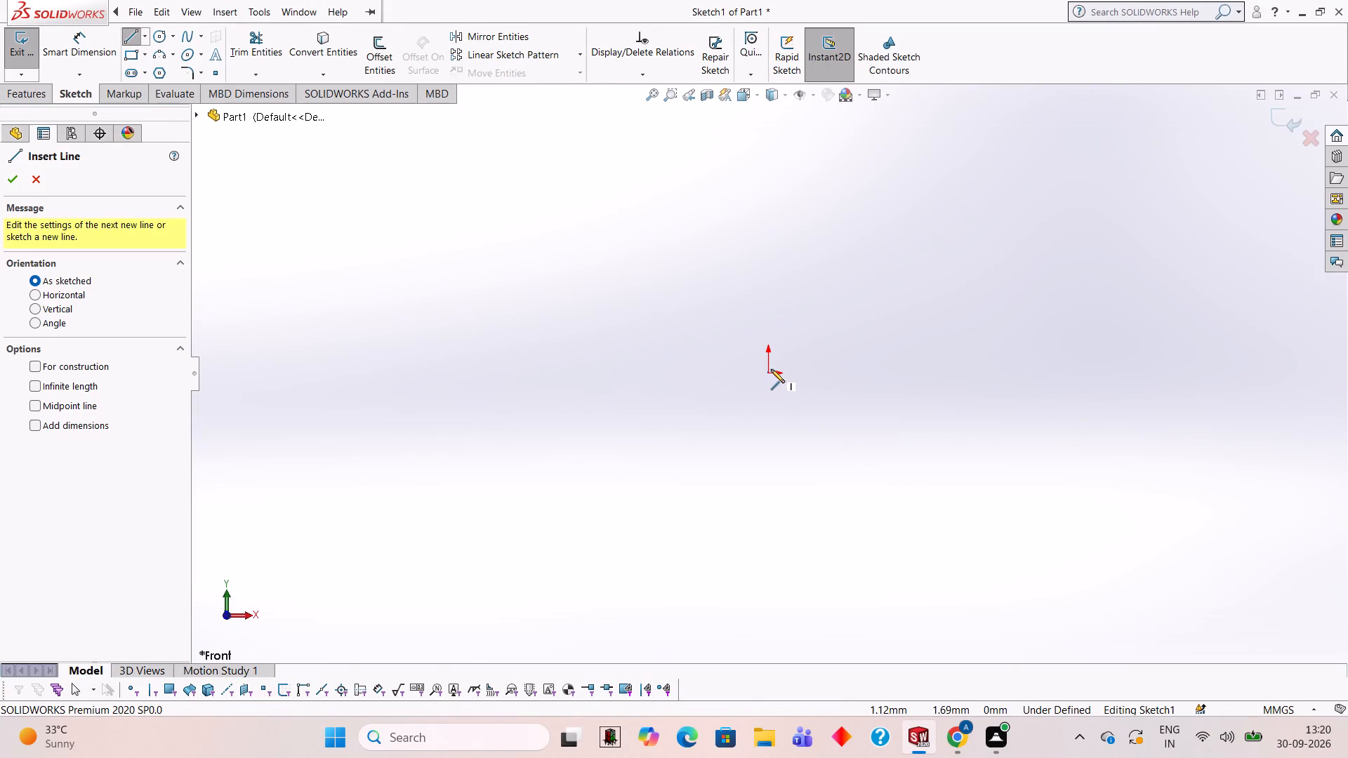
pyautogui.click(769, 371)
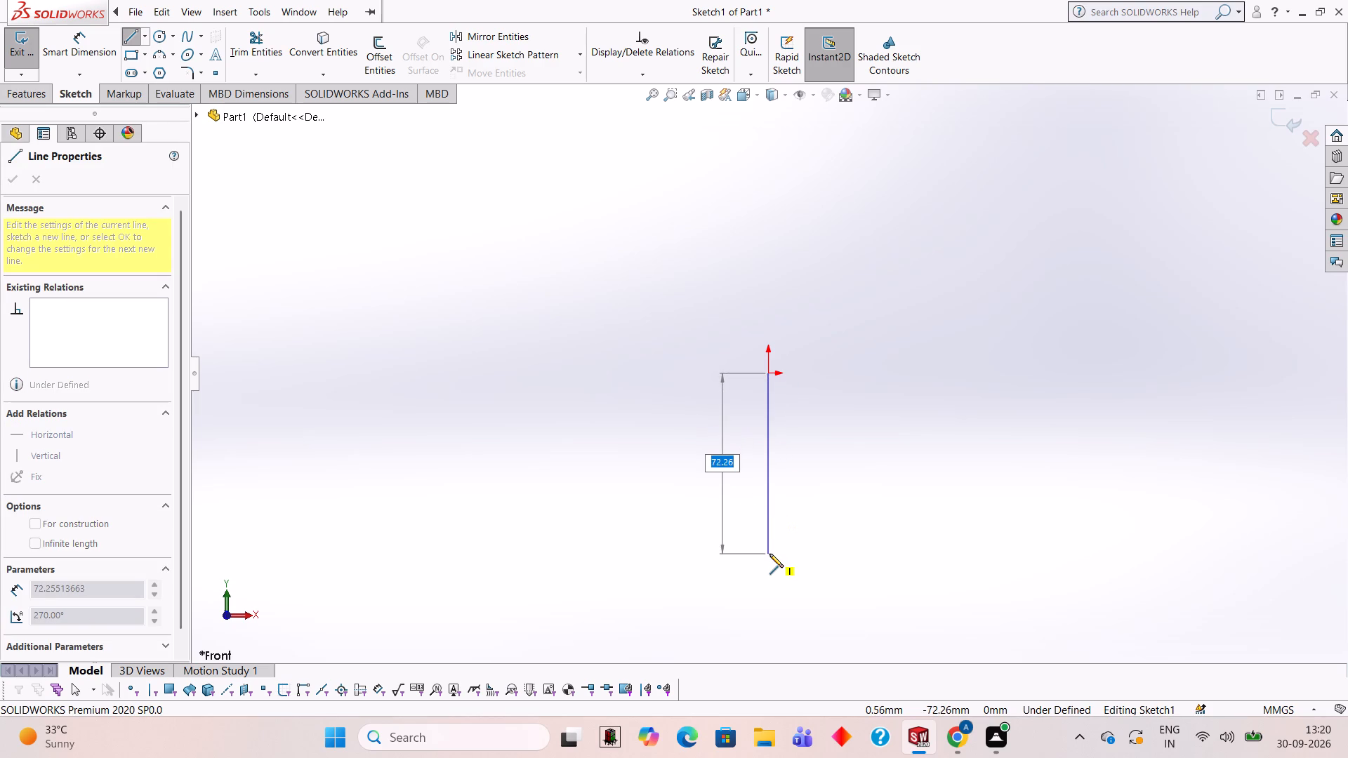
pyautogui.write('125')
pyautogui.press('Return')
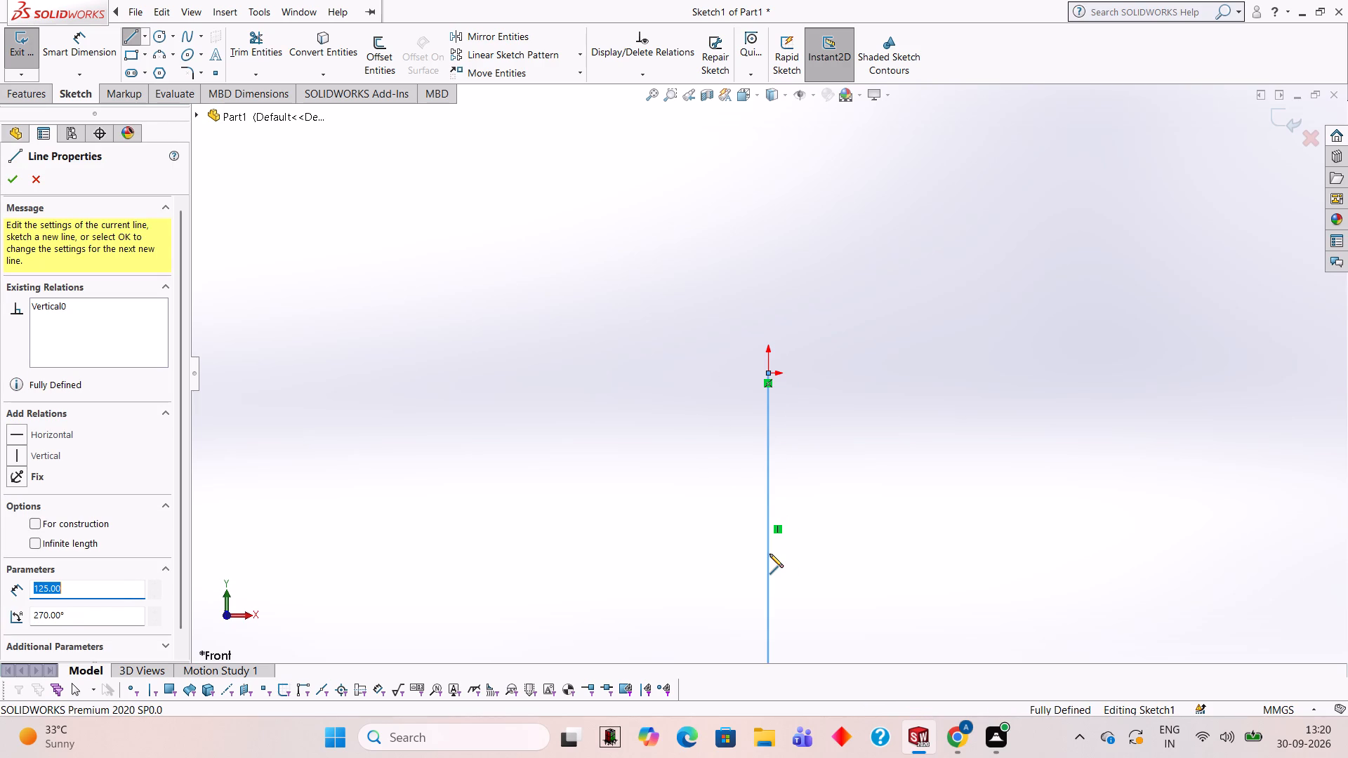
# Complete the rectangle with a 200 mm horizontal bottom line, a 125 mm vertical line and a closing line back to the origin.
pyautogui.scroll(4, 769, 554)
pyautogui.scroll(-2, 769, 554)
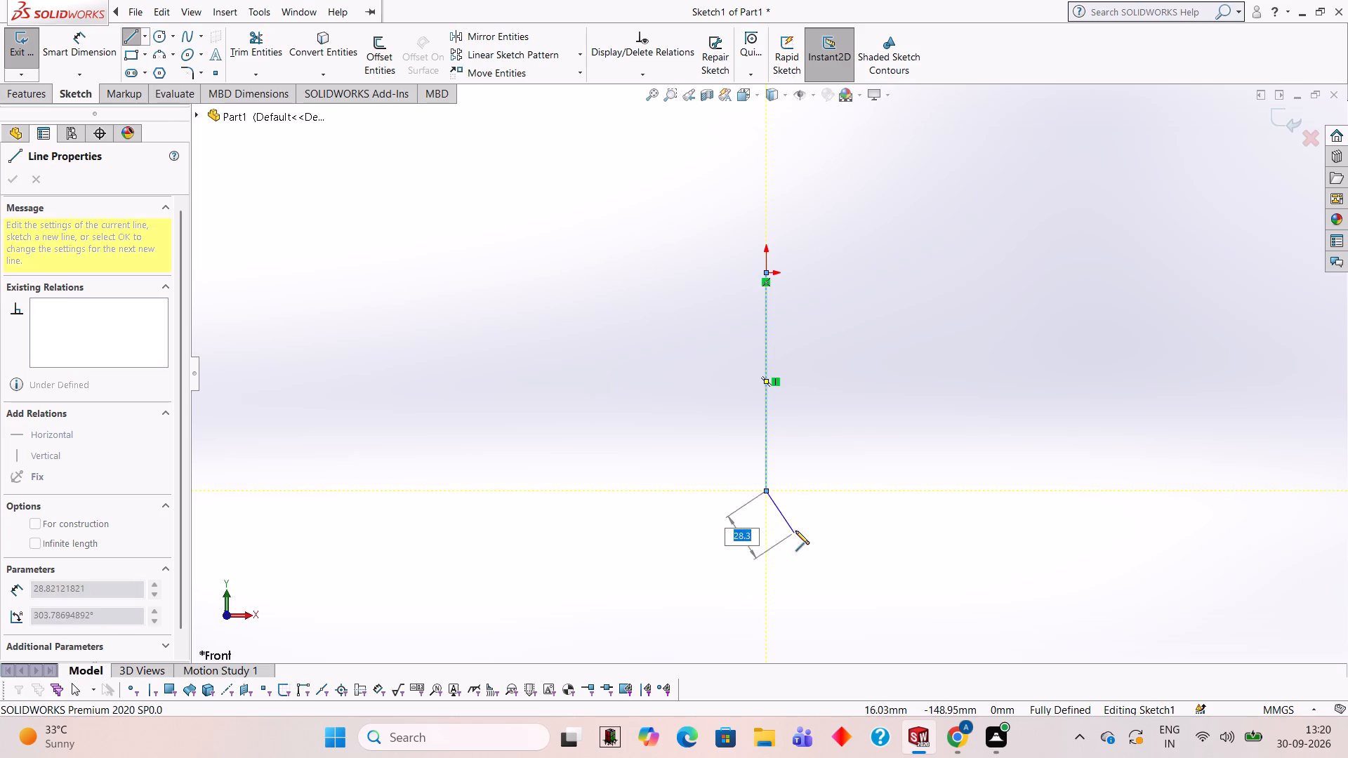
pyautogui.scroll(2, 796, 521)
pyautogui.scroll(-2, 796, 521)
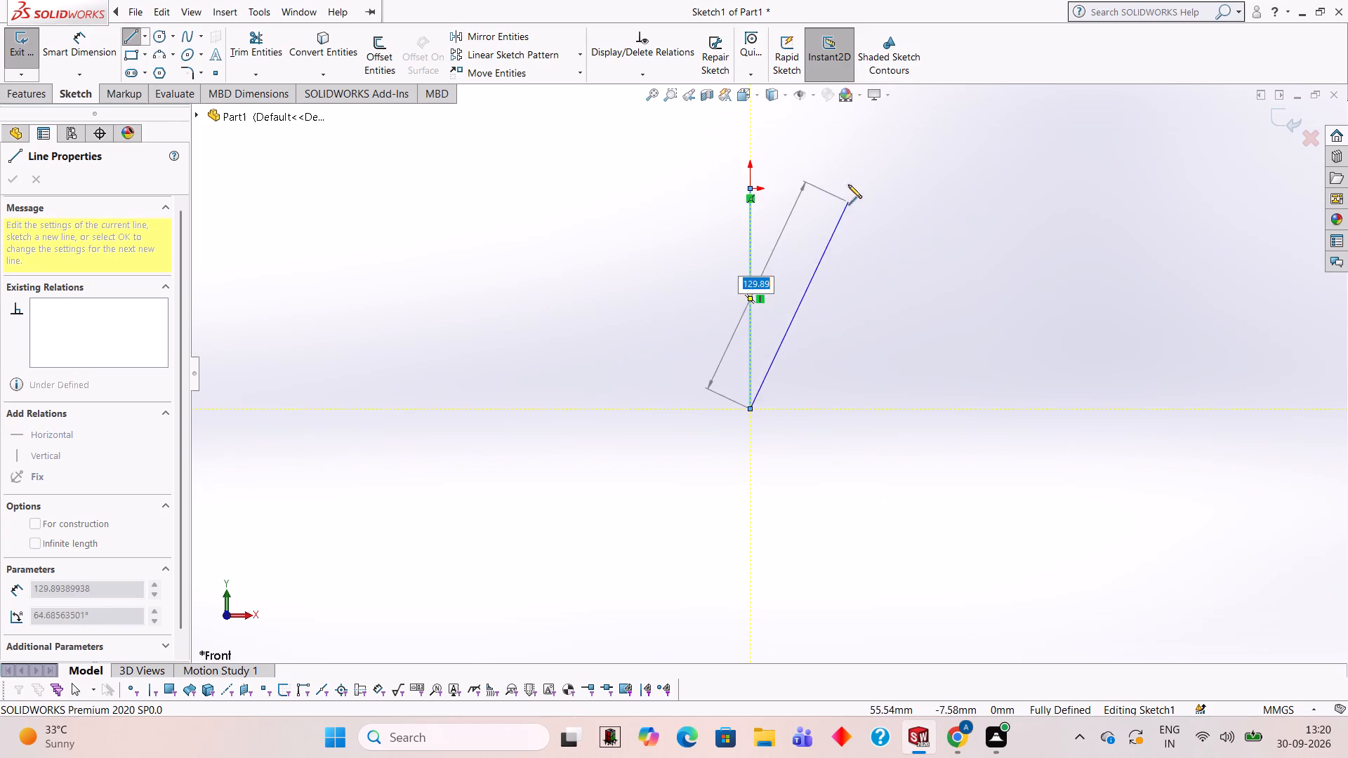
pyautogui.scroll(1, 846, 171)
pyautogui.scroll(-1, 845, 169)
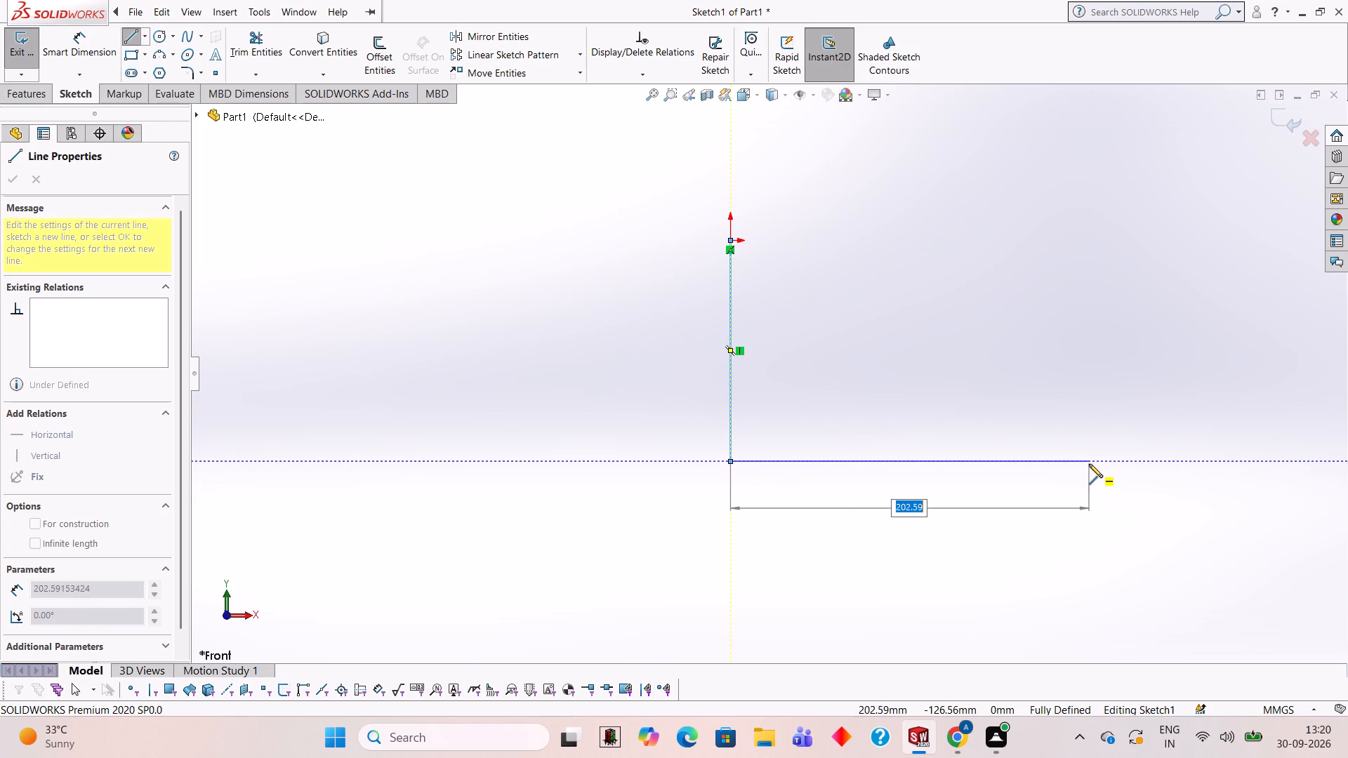
pyautogui.write('200')
pyautogui.press('Return')
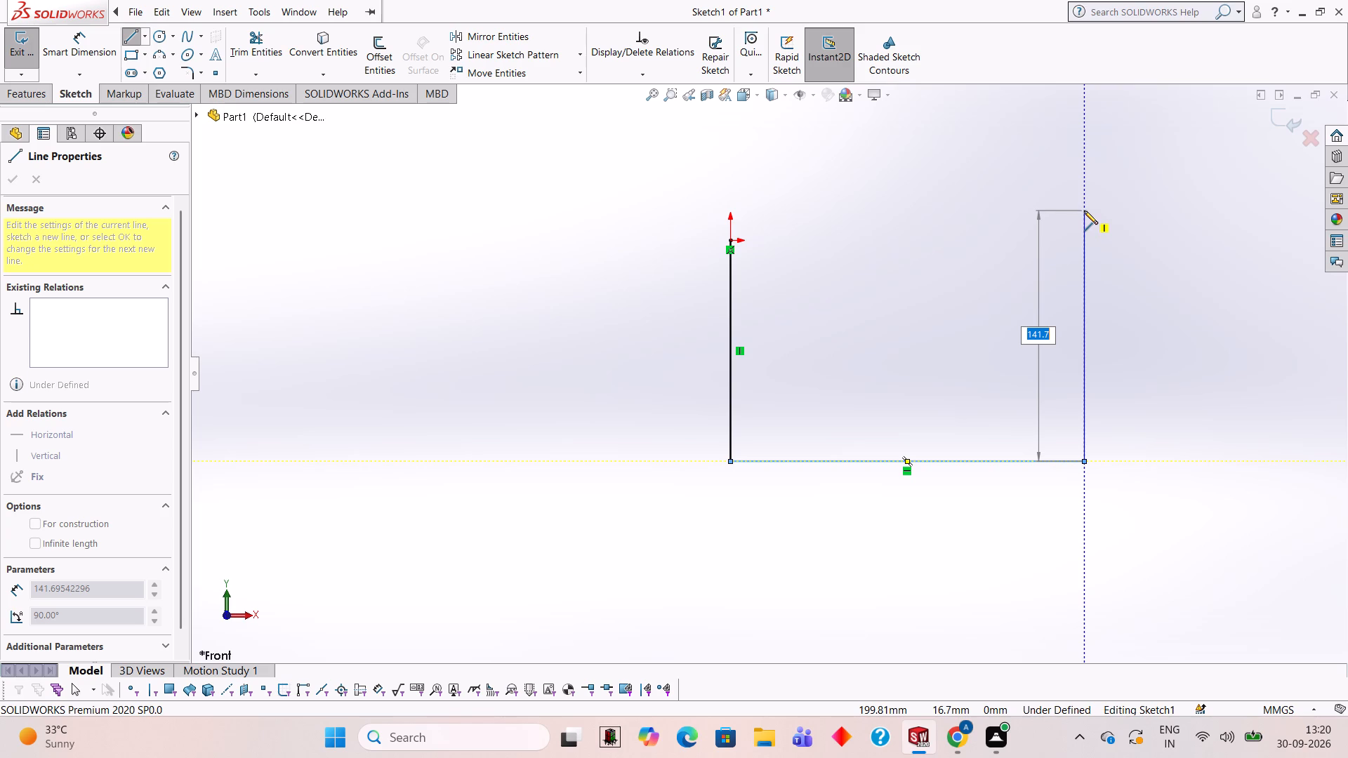
pyautogui.write('125')
pyautogui.press('Return')
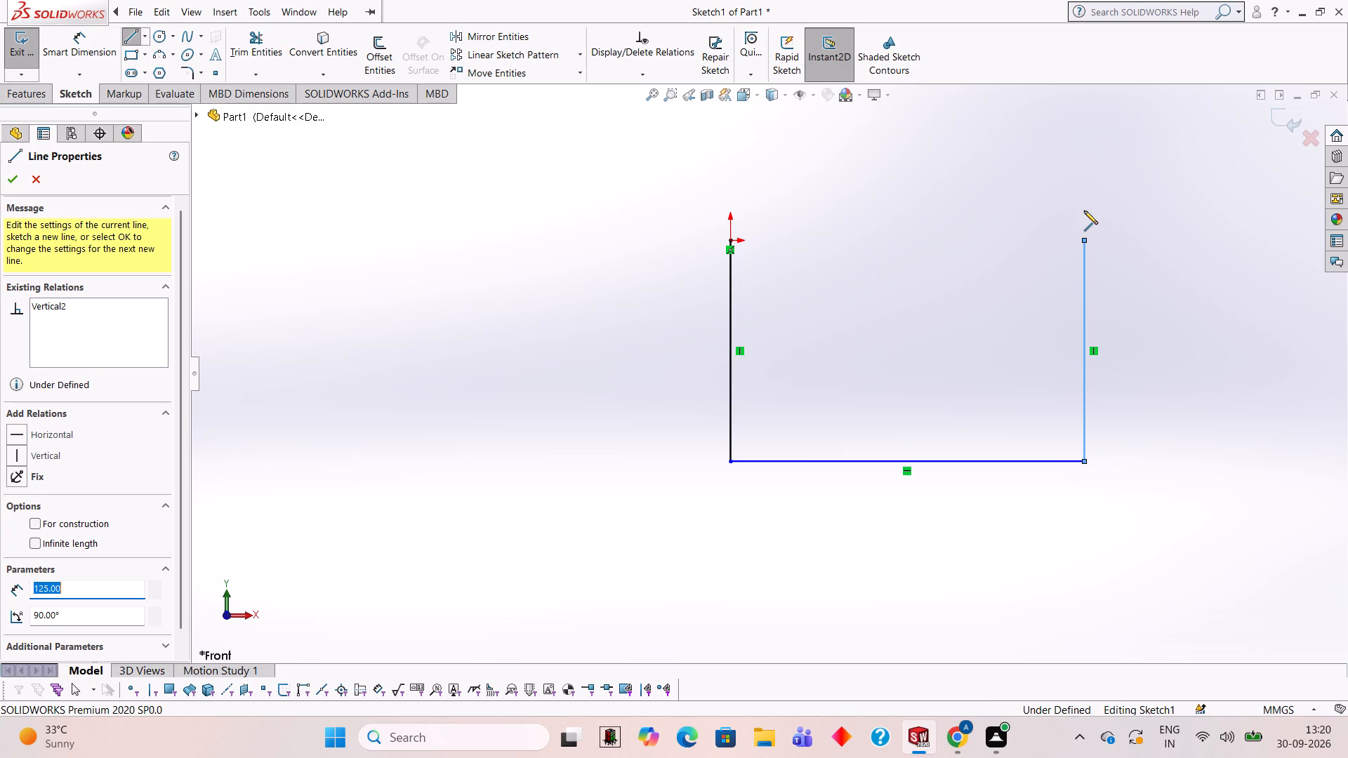
pyautogui.click(729, 242)
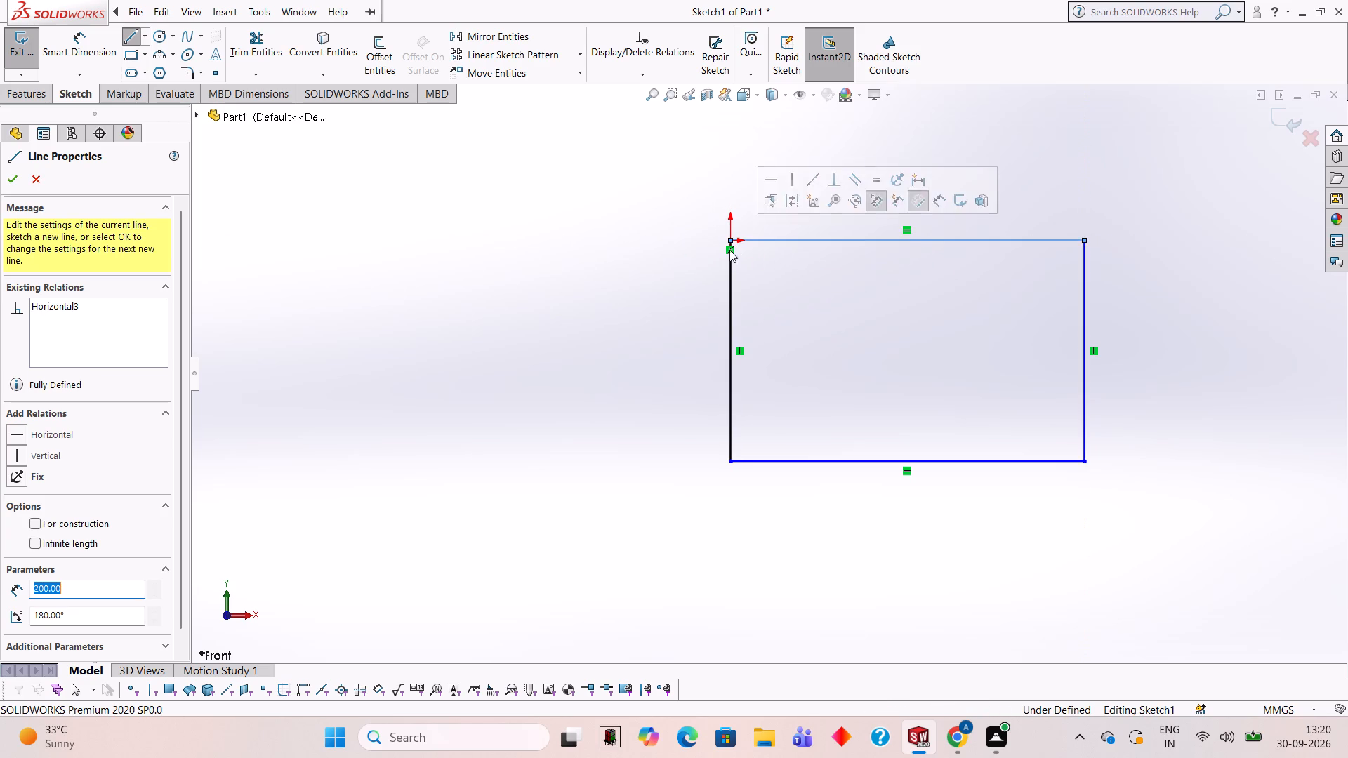
pyautogui.scroll(-2, 1241, 261)
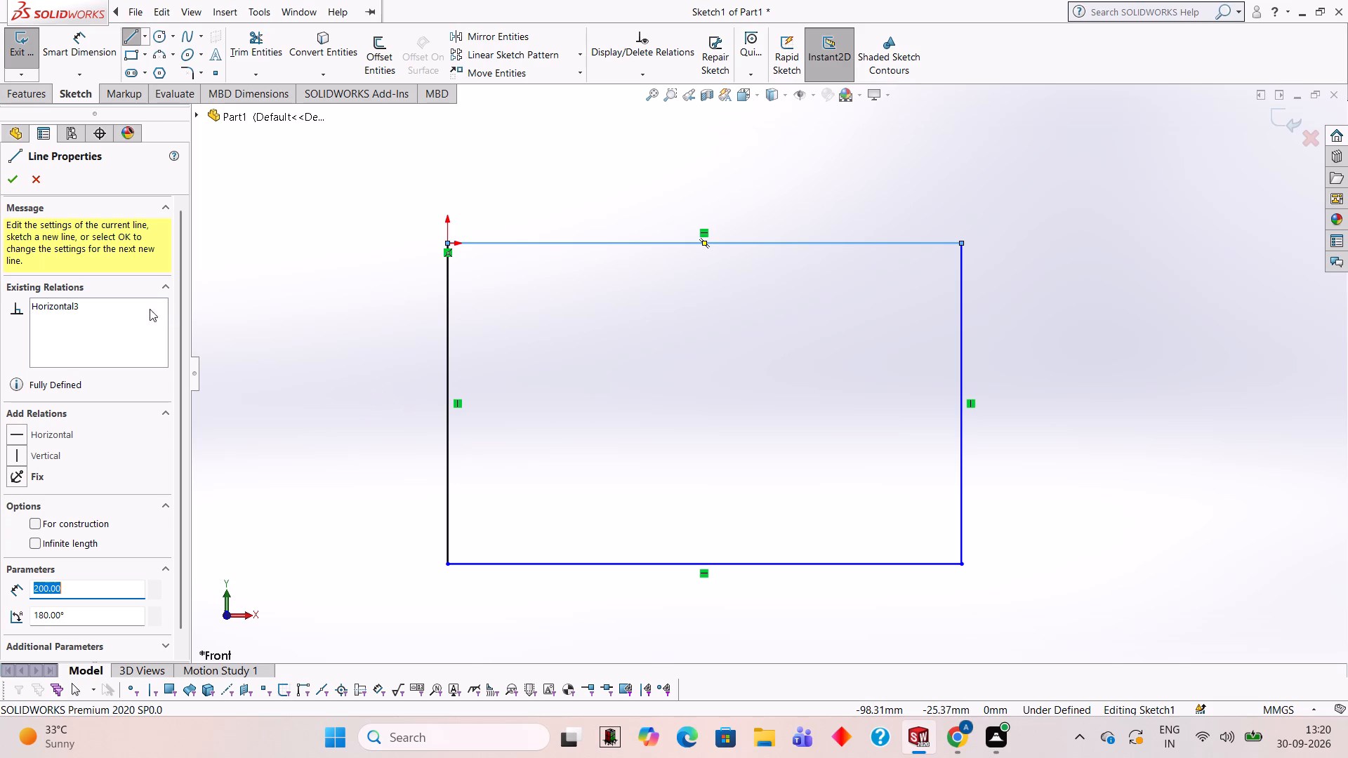
# Extrude the rectangle as a blind boss with a depth of 50 mm.
pyautogui.click(31, 99)
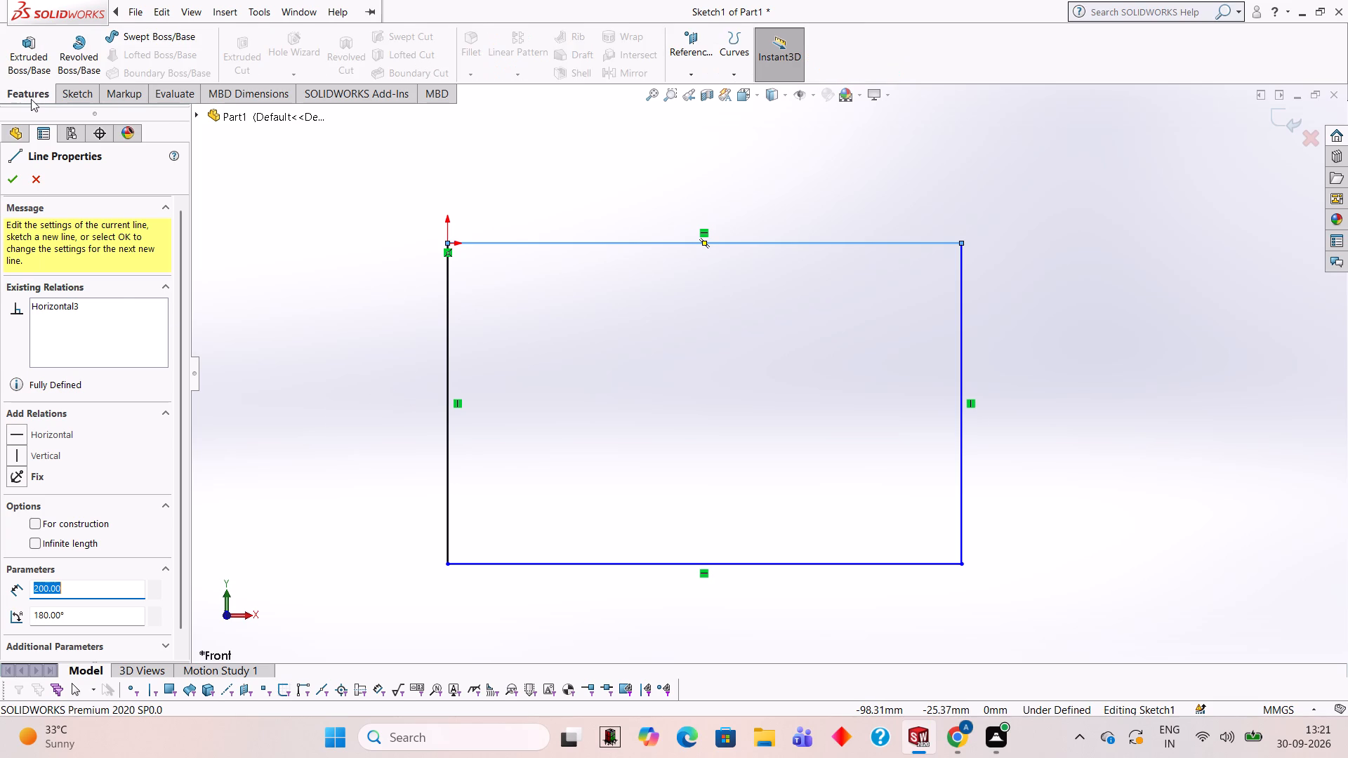
pyautogui.click(36, 48)
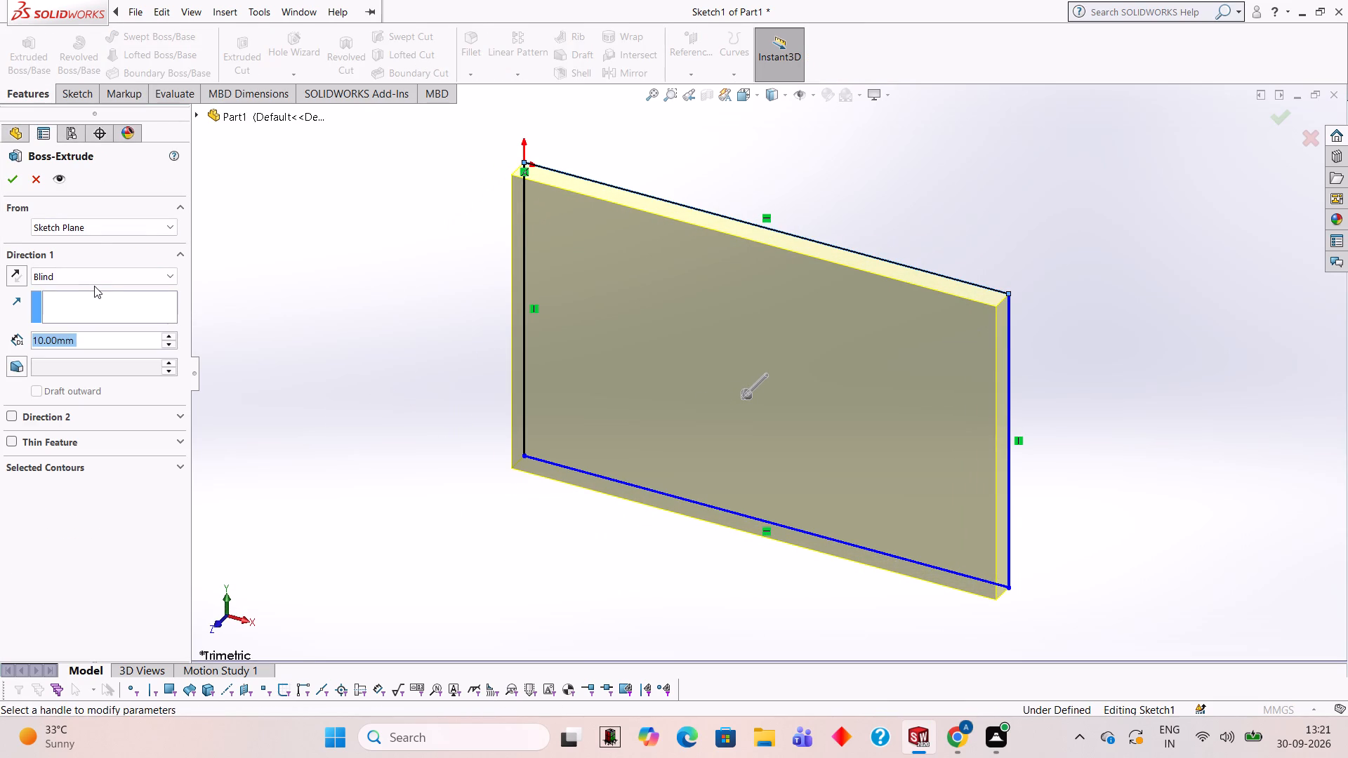
pyautogui.write('50')
pyautogui.press('Return')
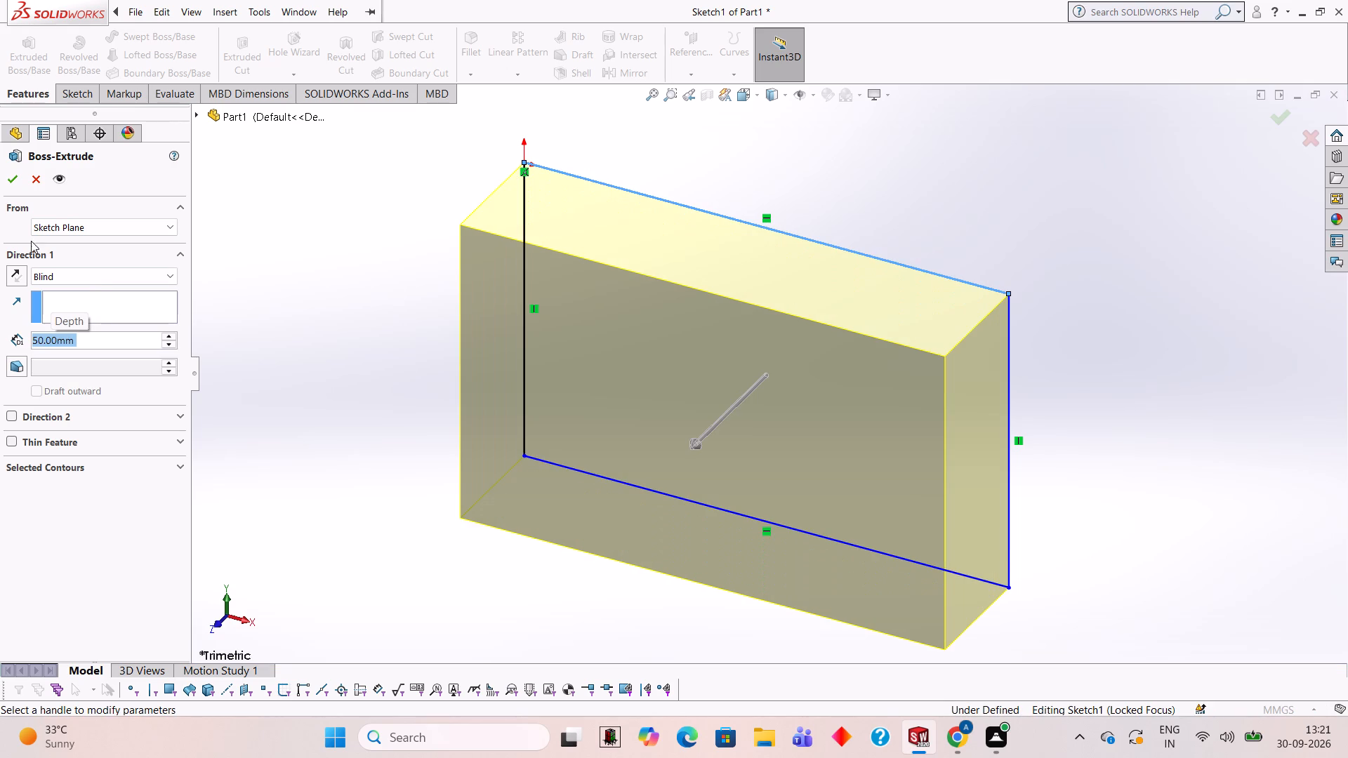
pyautogui.click(17, 183)
pyautogui.click(319, 291)
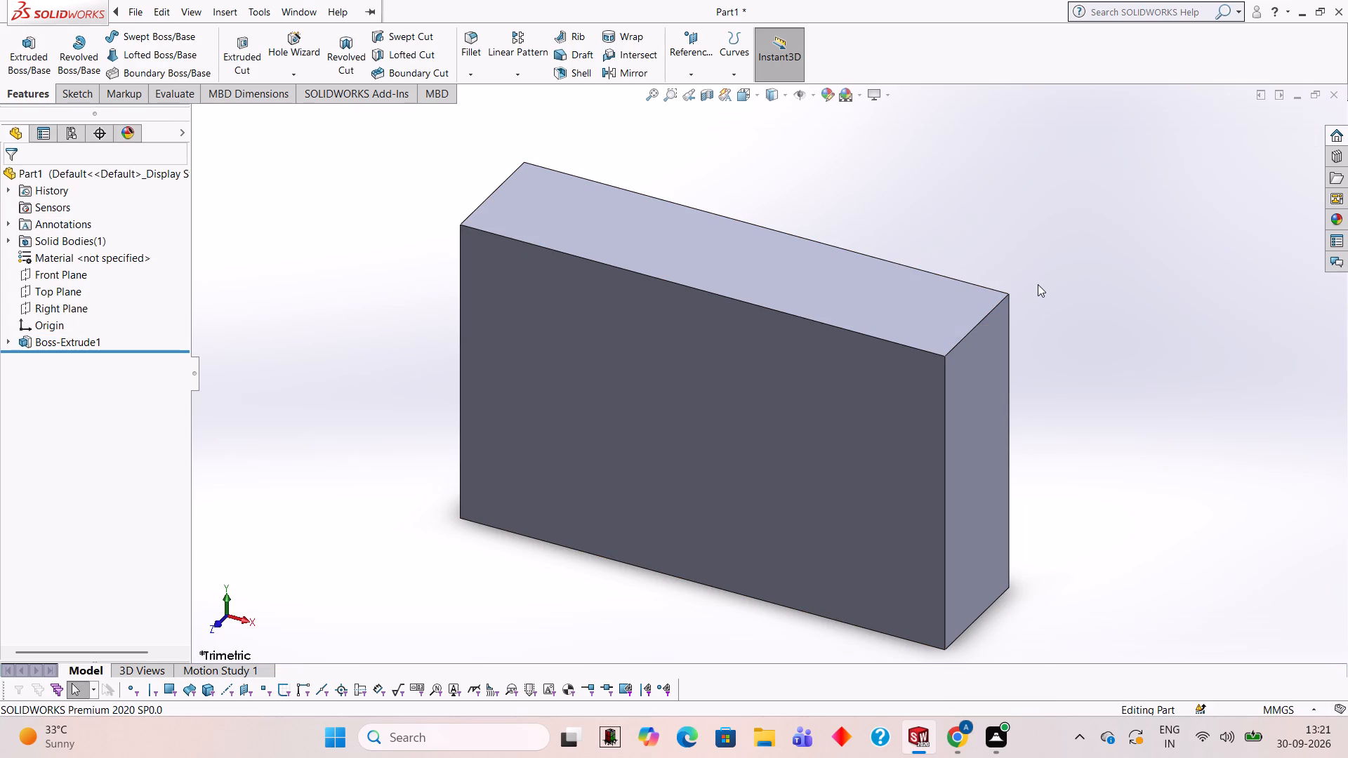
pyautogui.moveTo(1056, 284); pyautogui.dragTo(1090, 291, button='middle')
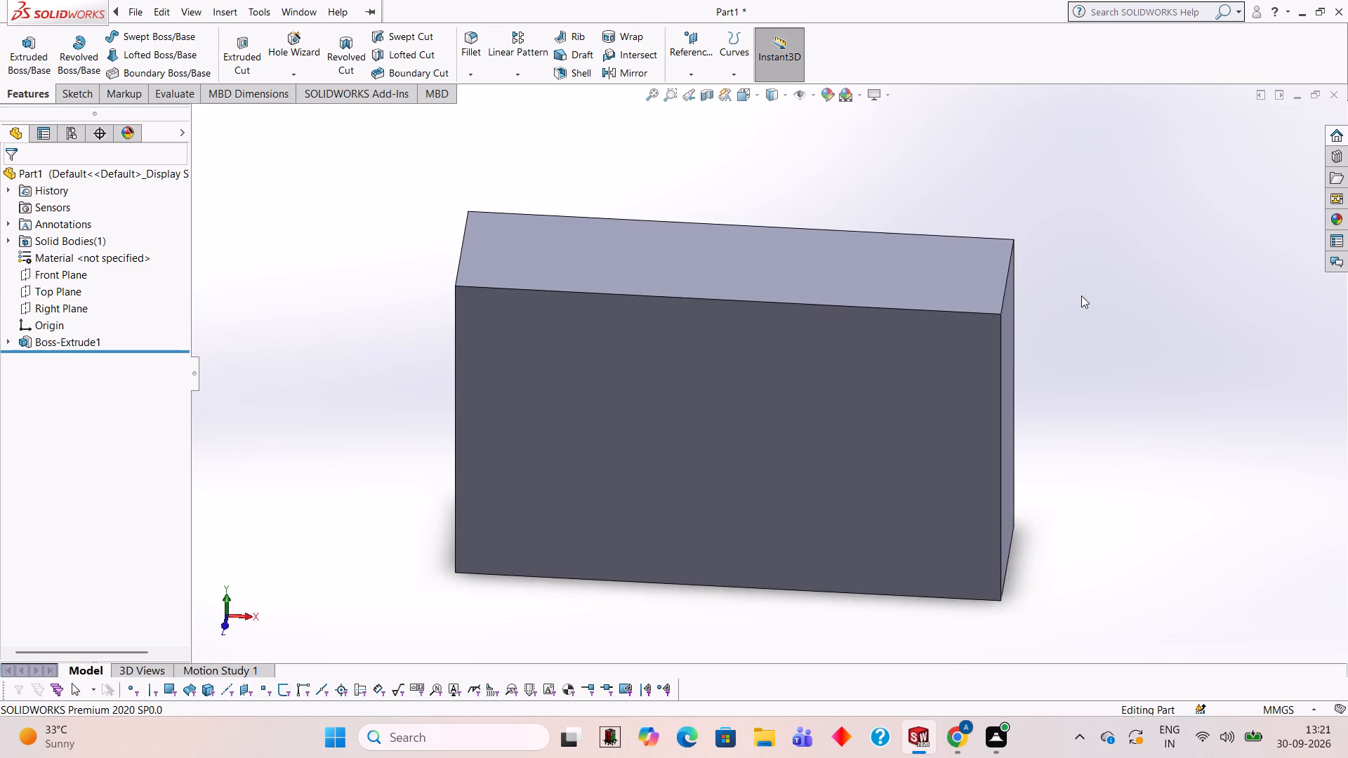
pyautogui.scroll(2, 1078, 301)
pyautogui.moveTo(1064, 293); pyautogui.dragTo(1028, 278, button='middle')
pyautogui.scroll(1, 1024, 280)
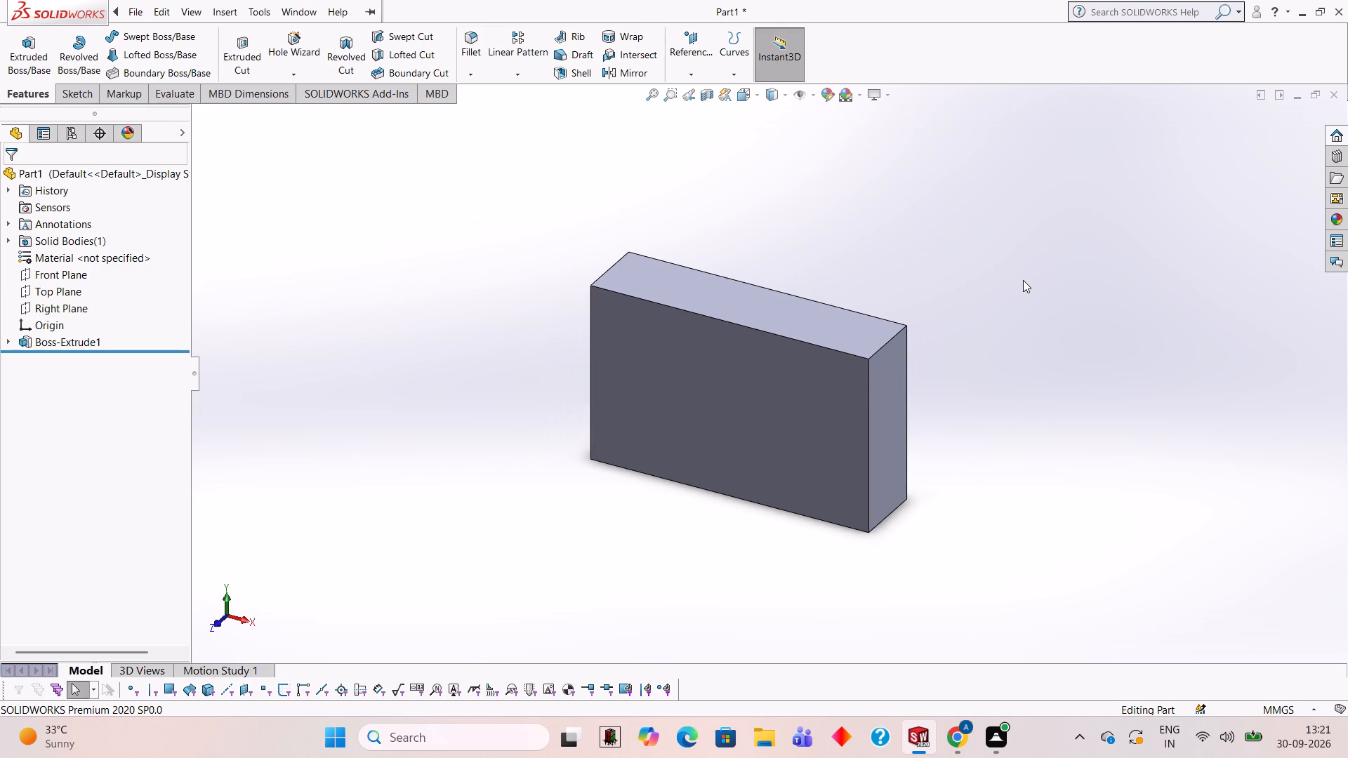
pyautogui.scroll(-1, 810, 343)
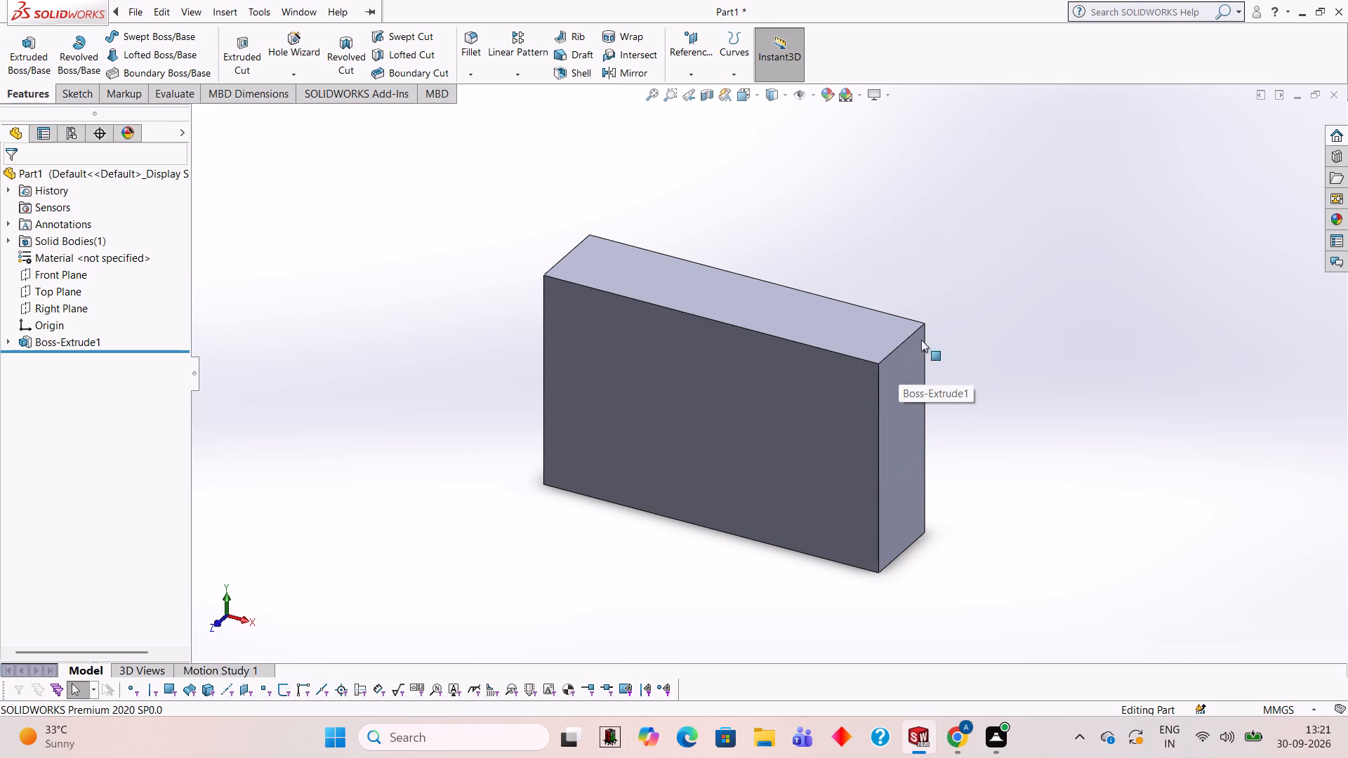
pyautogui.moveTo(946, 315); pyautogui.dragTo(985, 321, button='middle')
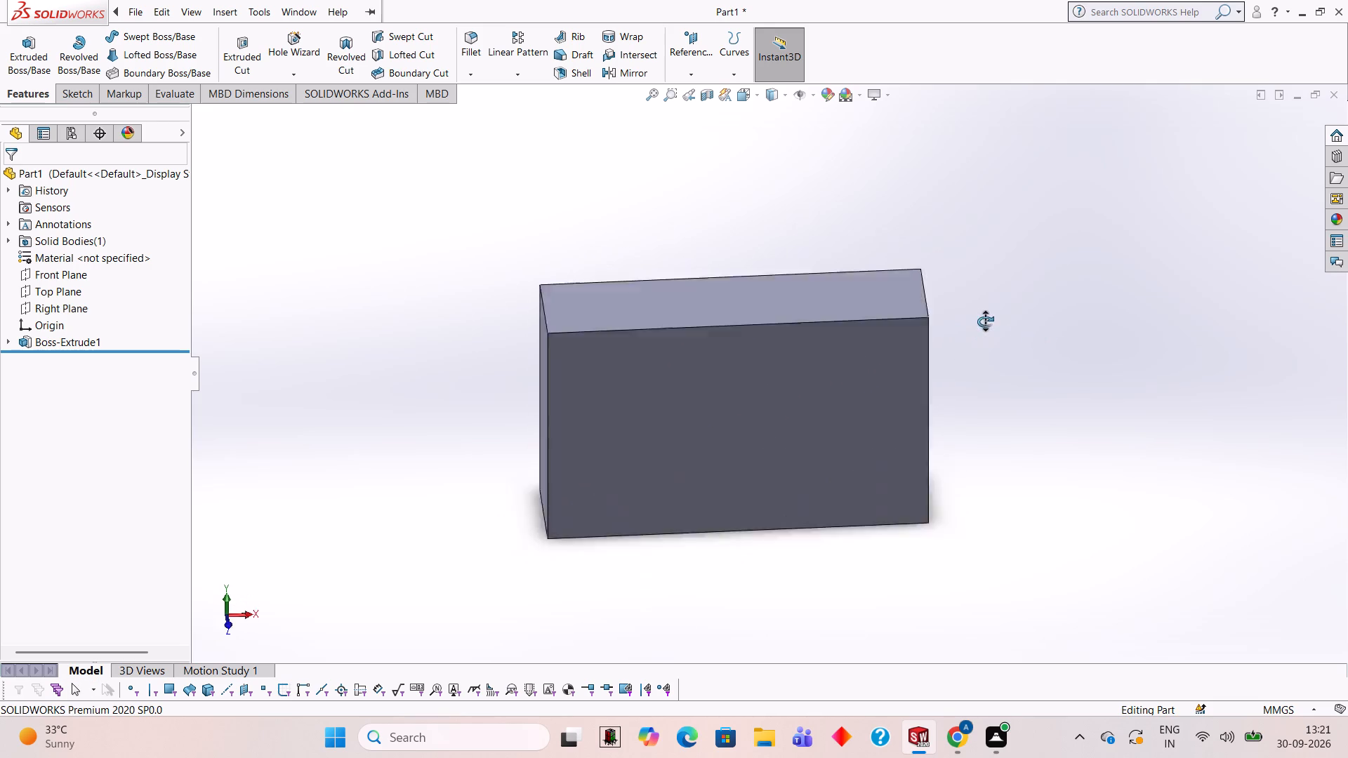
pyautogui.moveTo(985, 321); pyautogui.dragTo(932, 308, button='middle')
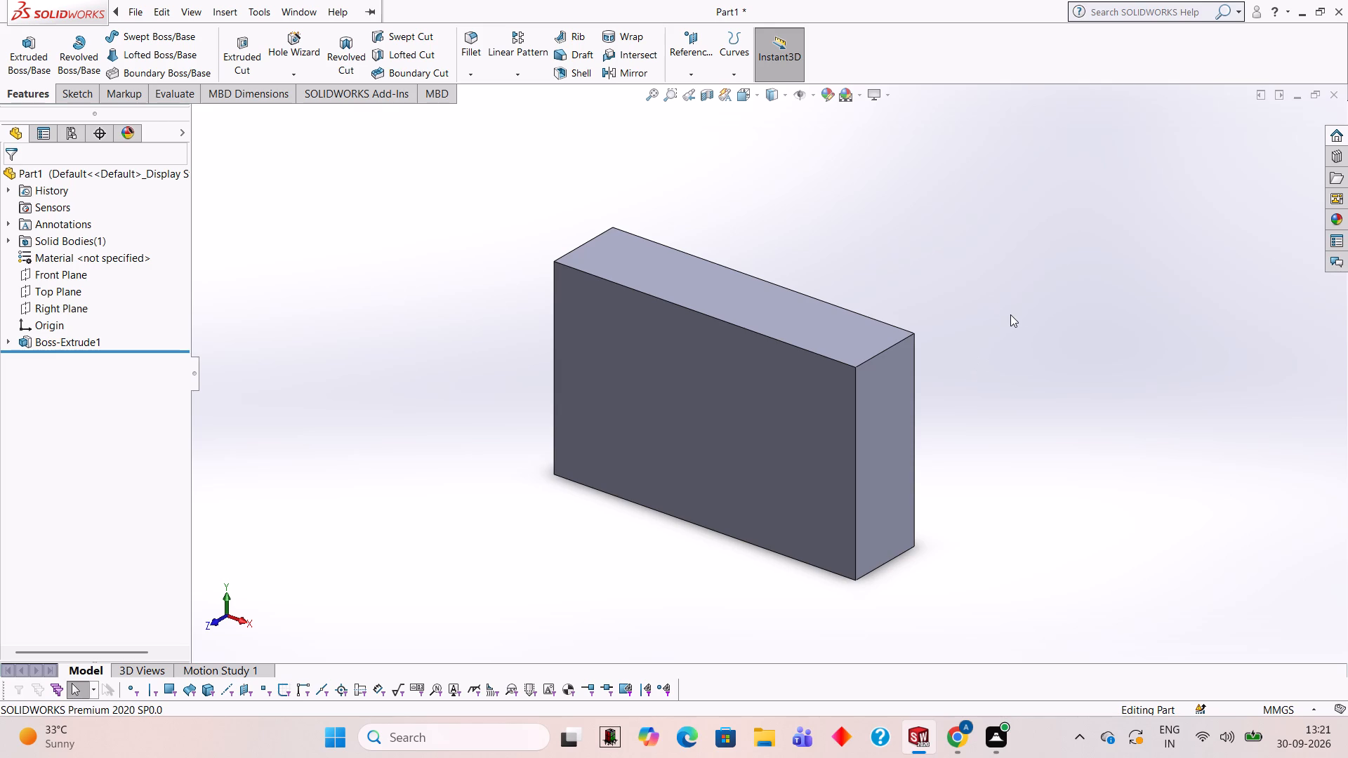
# On the block's top face, sketch a closed rectangle from the origin, 50 mm along the back edge and extending 35 mm behind it.
pyautogui.moveTo(1022, 311); pyautogui.dragTo(853, 451, button='middle')
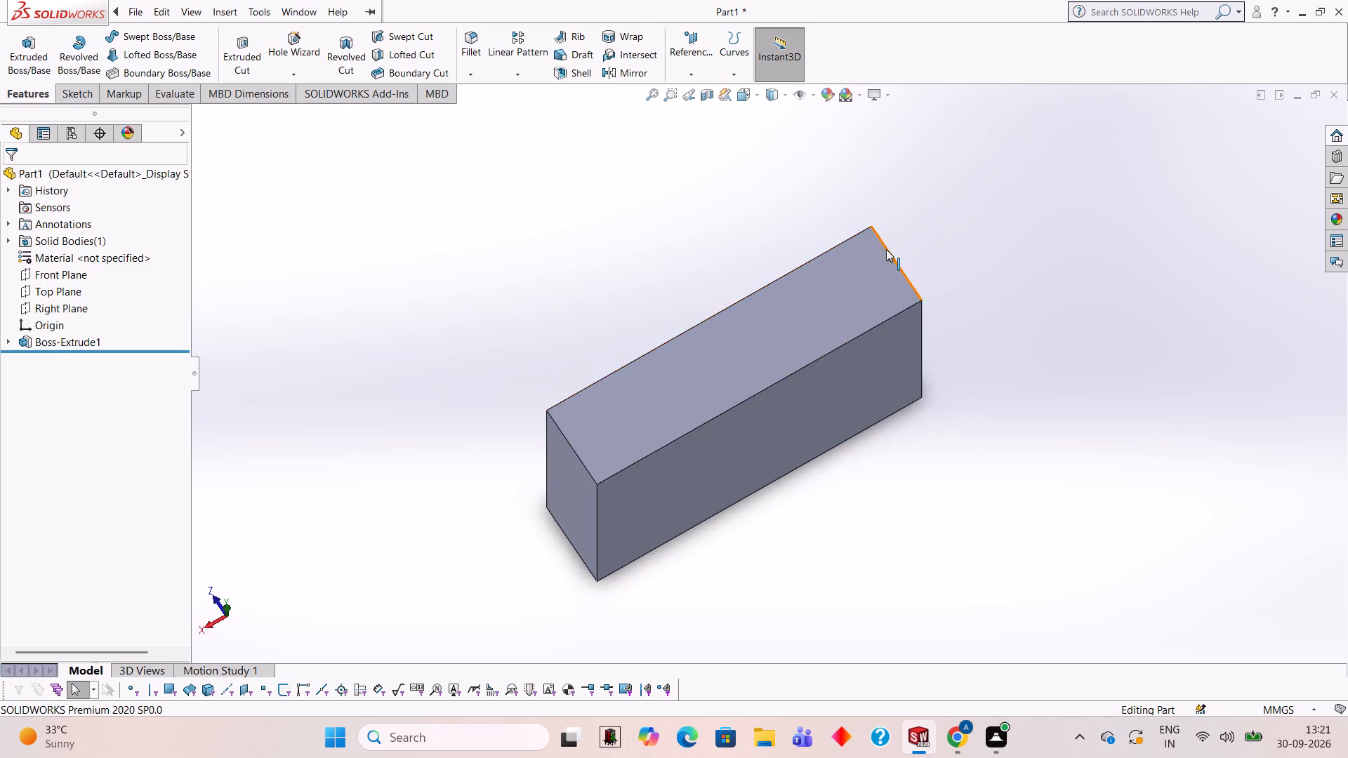
pyautogui.moveTo(890, 251); pyautogui.dragTo(831, 433, button='middle')
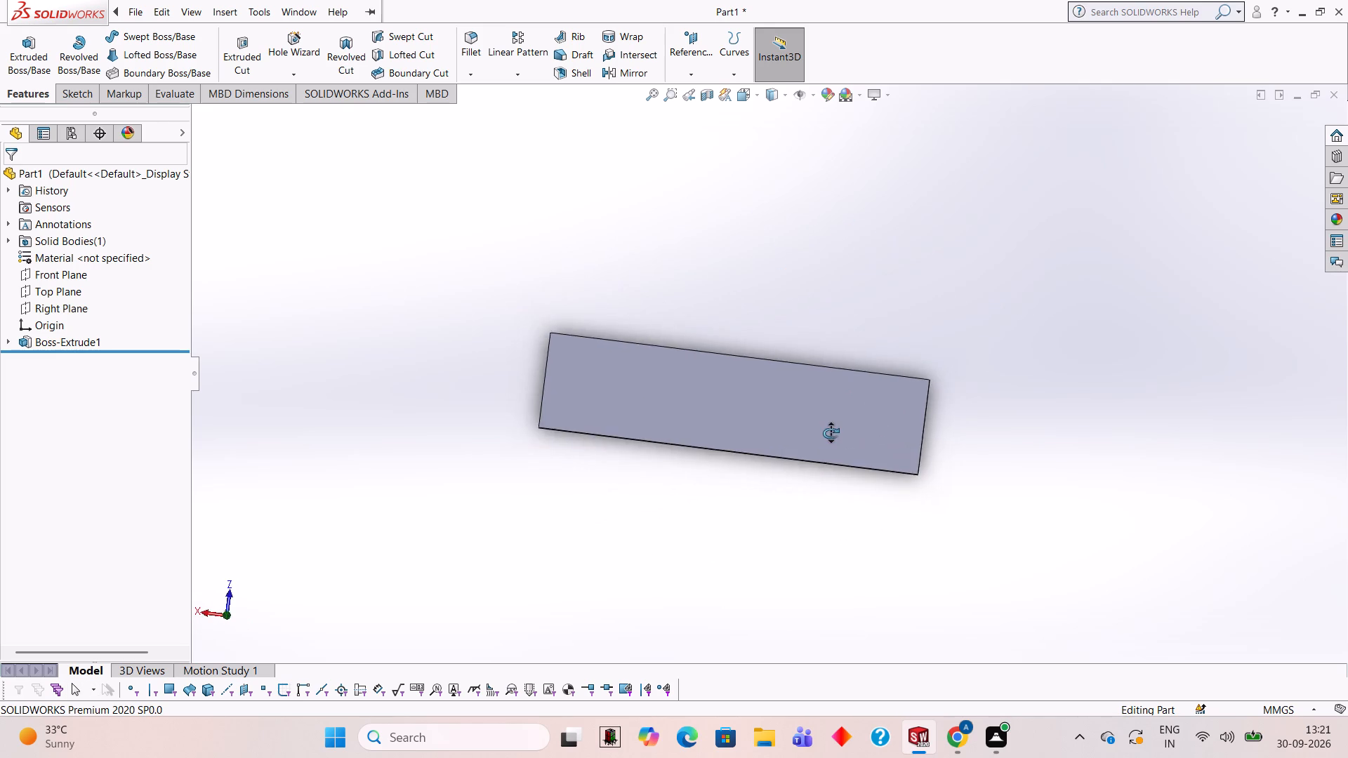
pyautogui.moveTo(831, 433); pyautogui.dragTo(840, 437, button='middle')
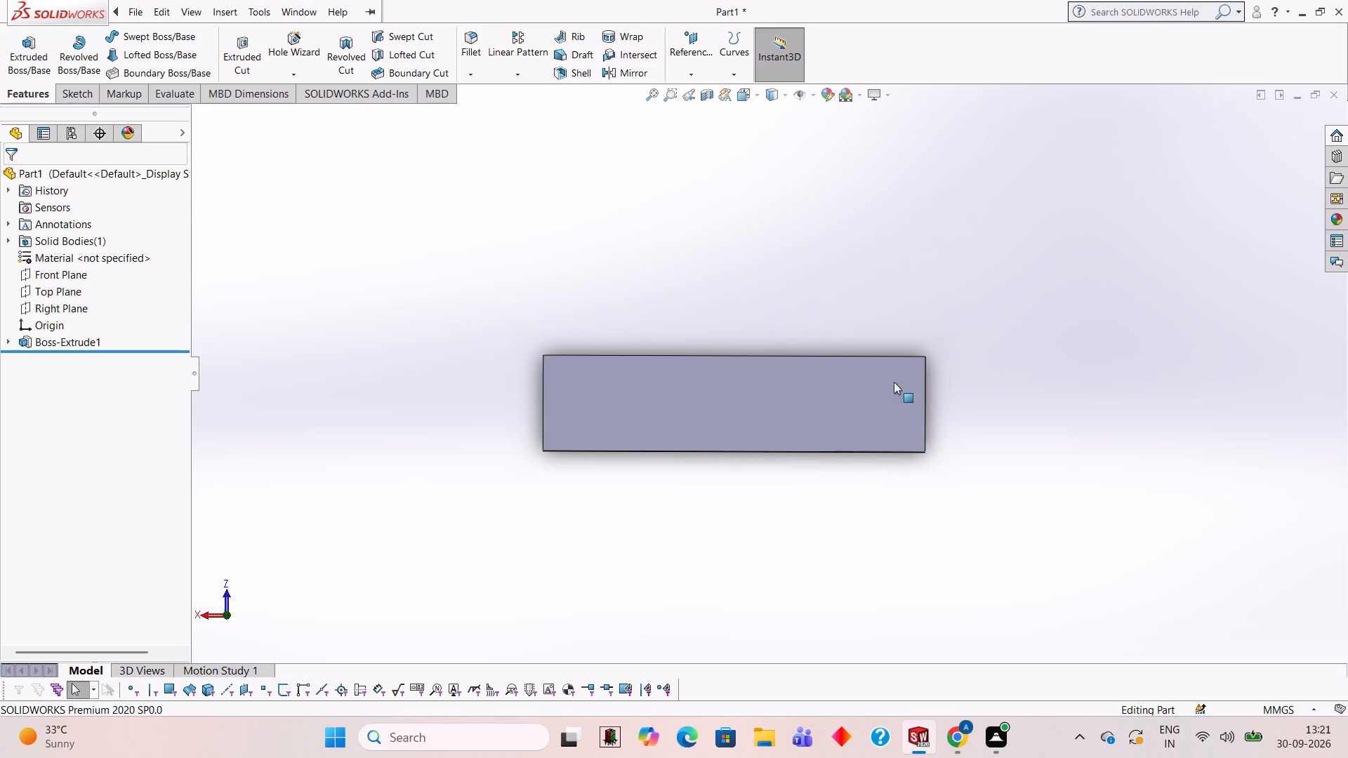
pyautogui.click(746, 408)
pyautogui.click(808, 372)
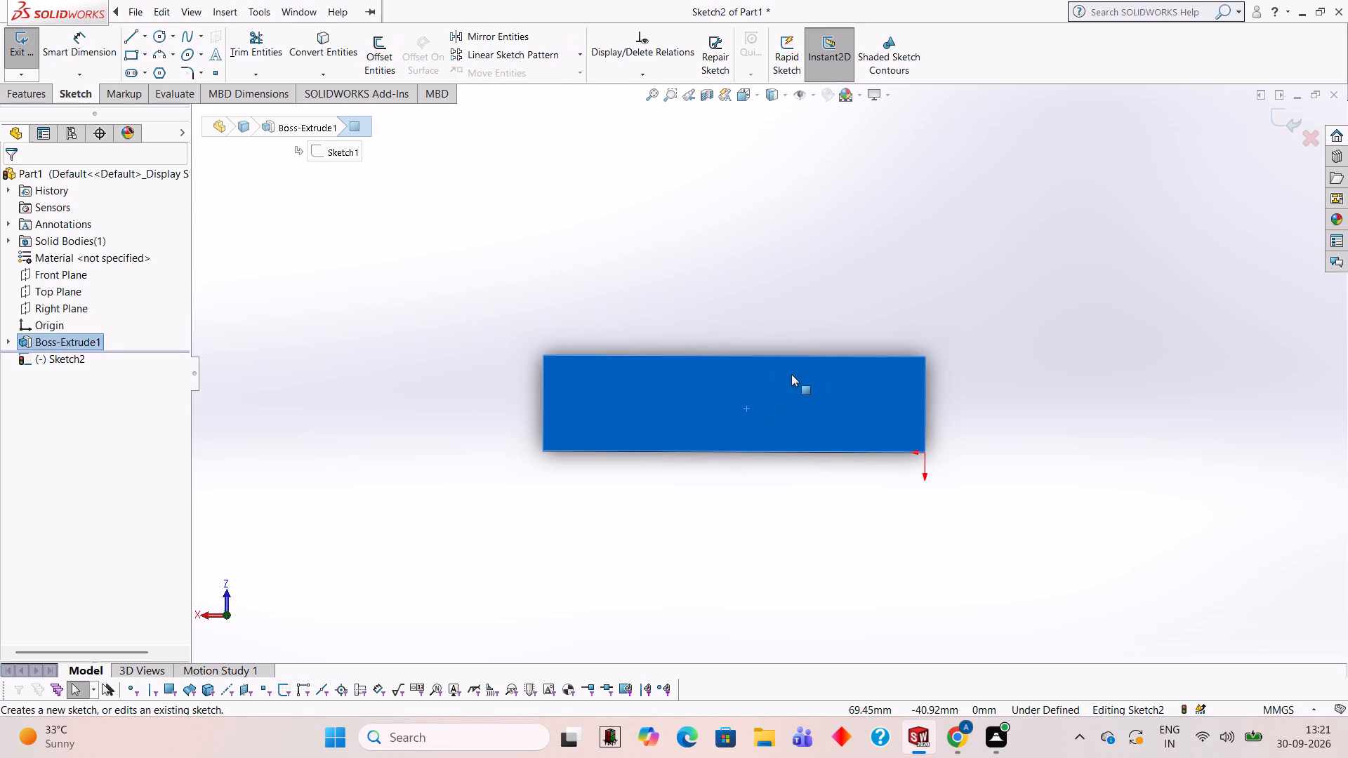
pyautogui.hotkey('ctrl', '8')
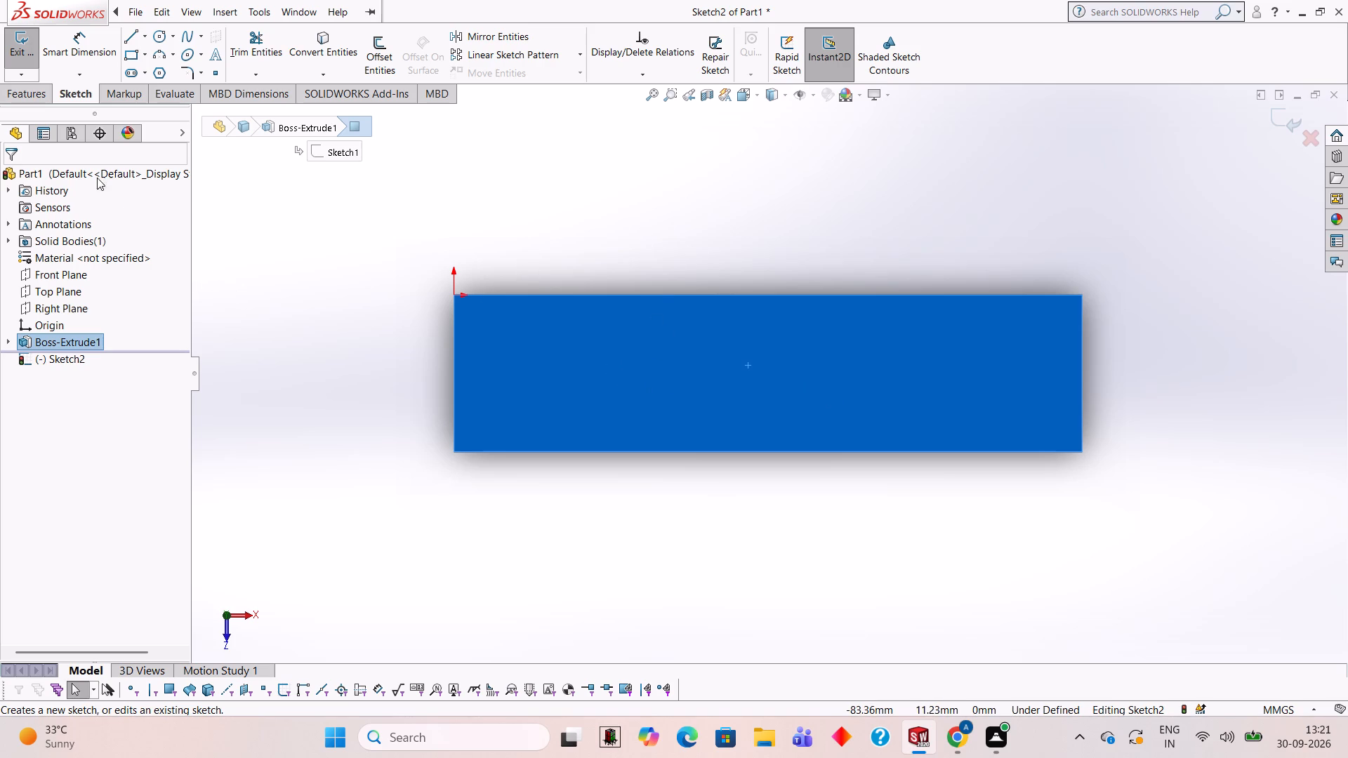
pyautogui.click(133, 41)
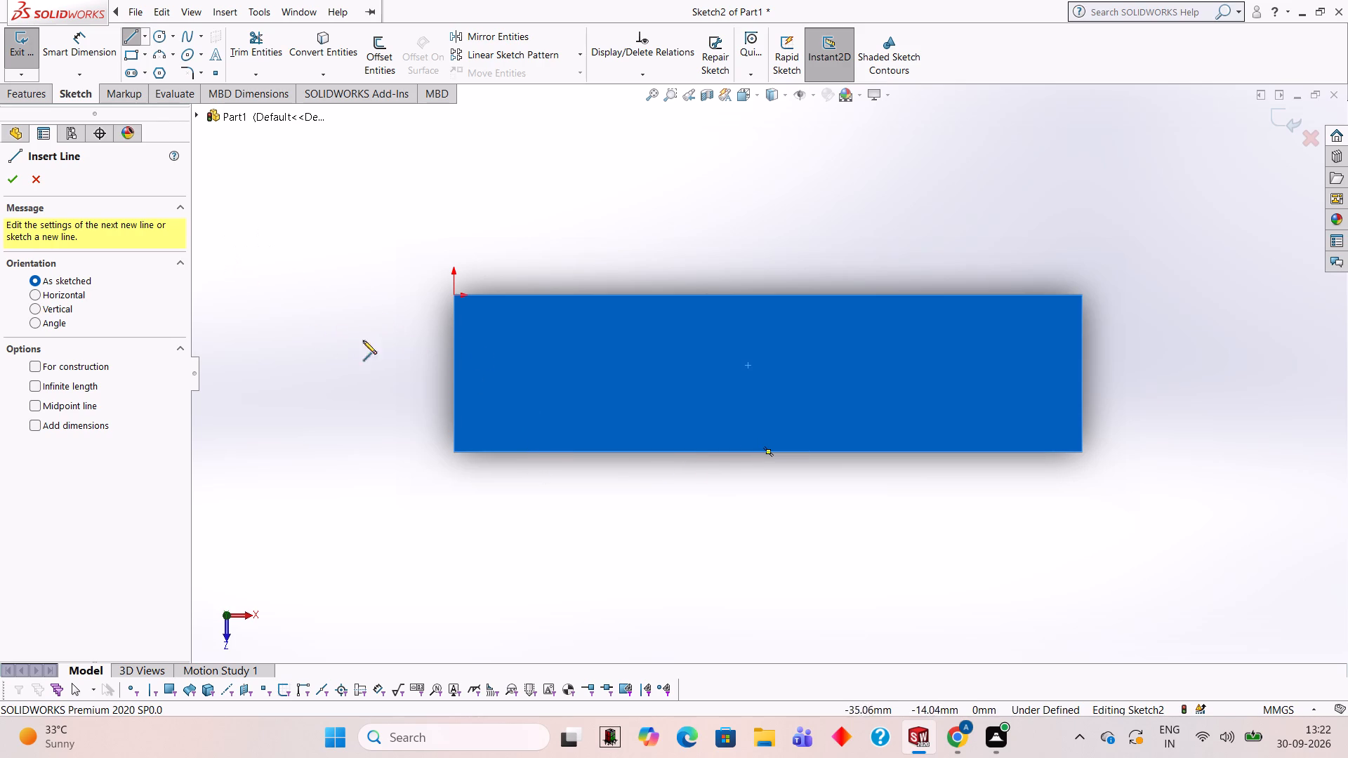
pyautogui.click(453, 296)
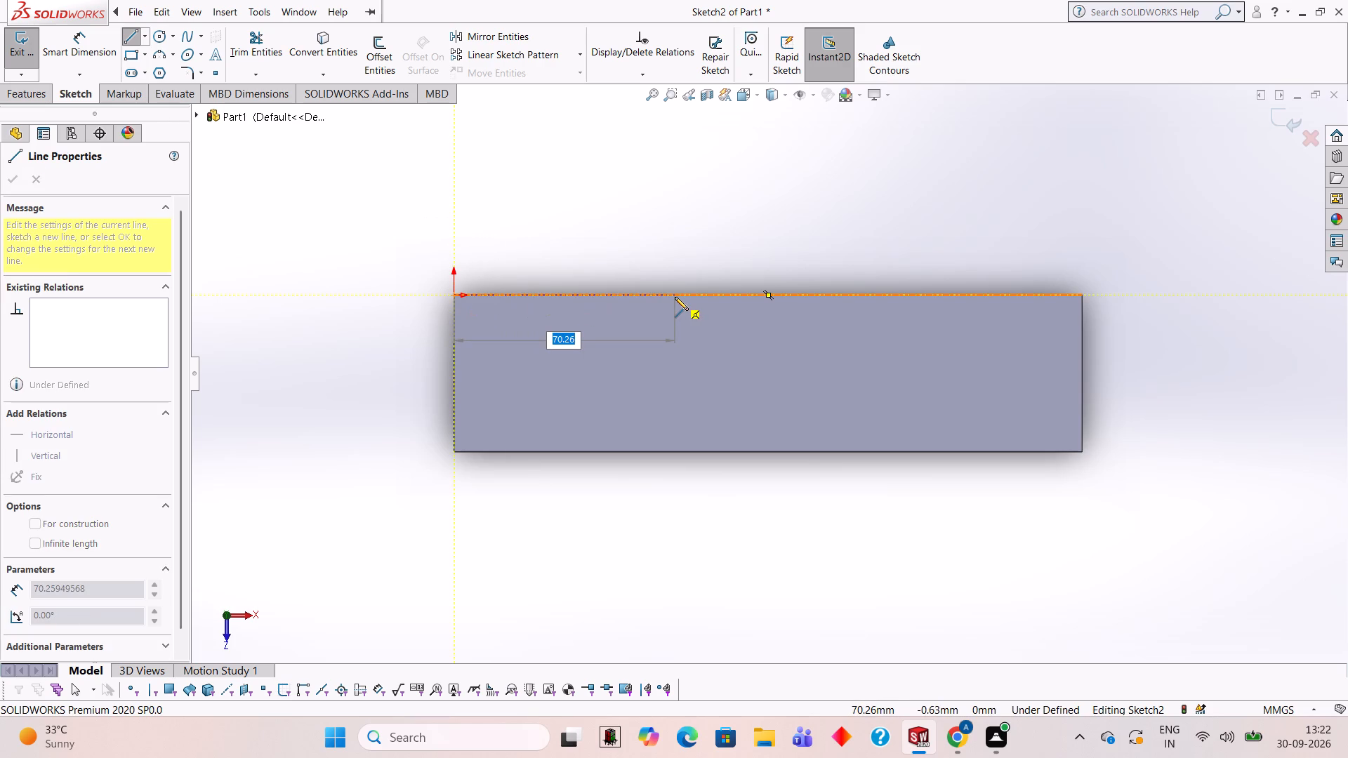
pyautogui.write('50')
pyautogui.press('Return')
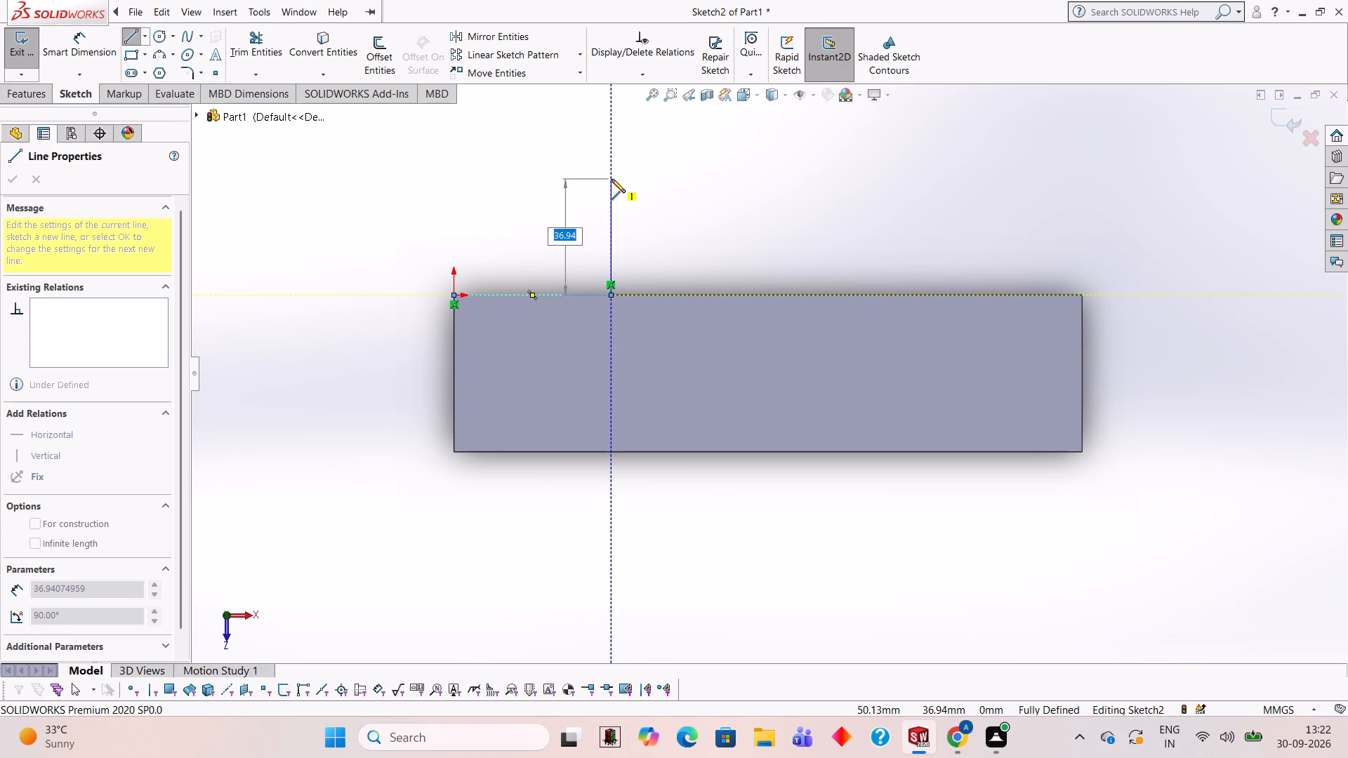
pyautogui.write('35')
pyautogui.press('Return')
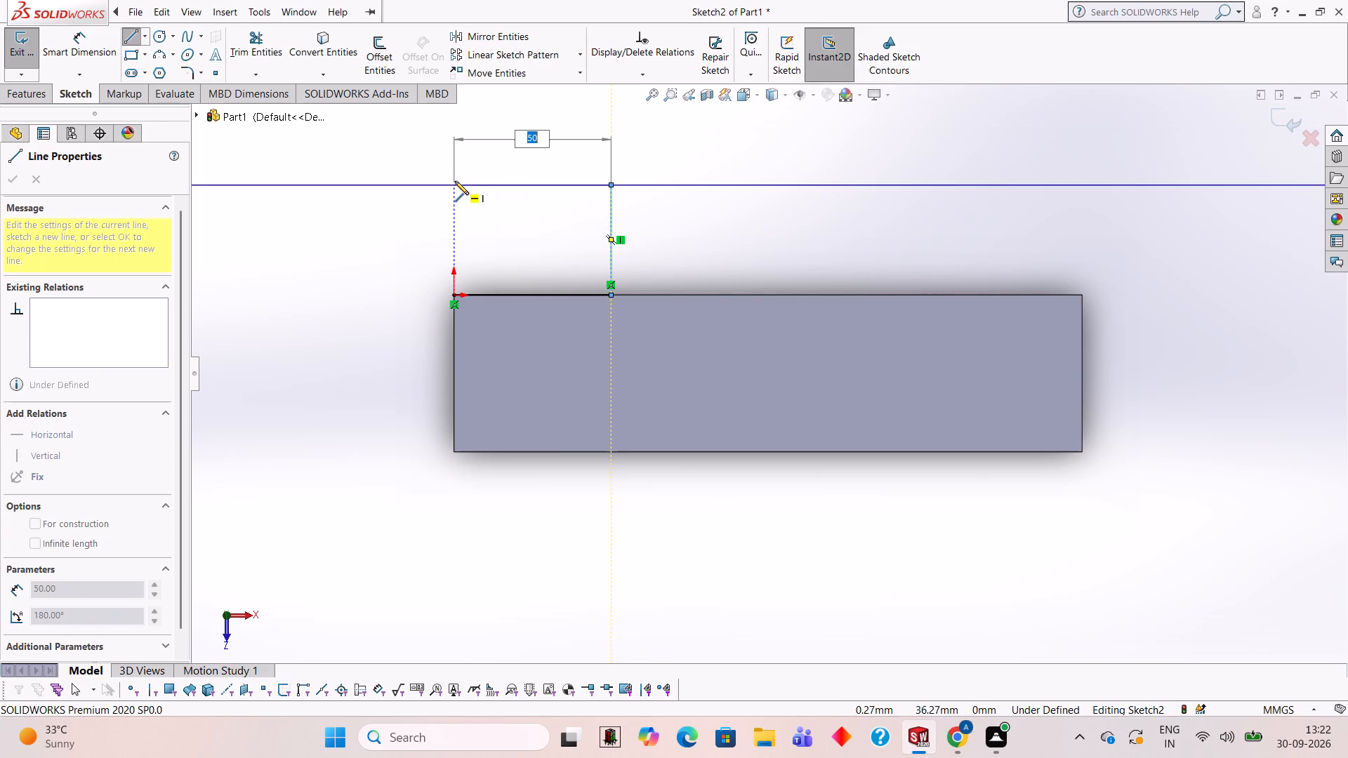
pyautogui.click(455, 181)
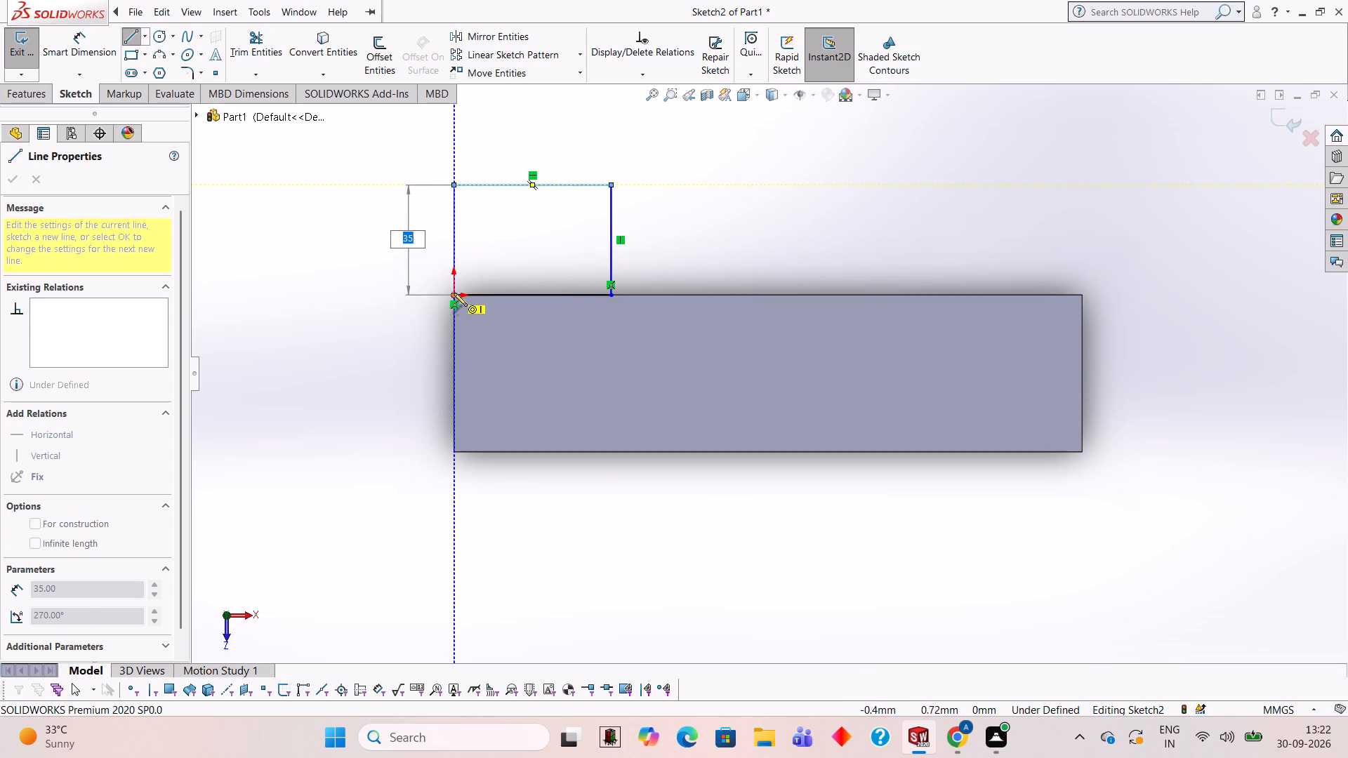
pyautogui.click(454, 295)
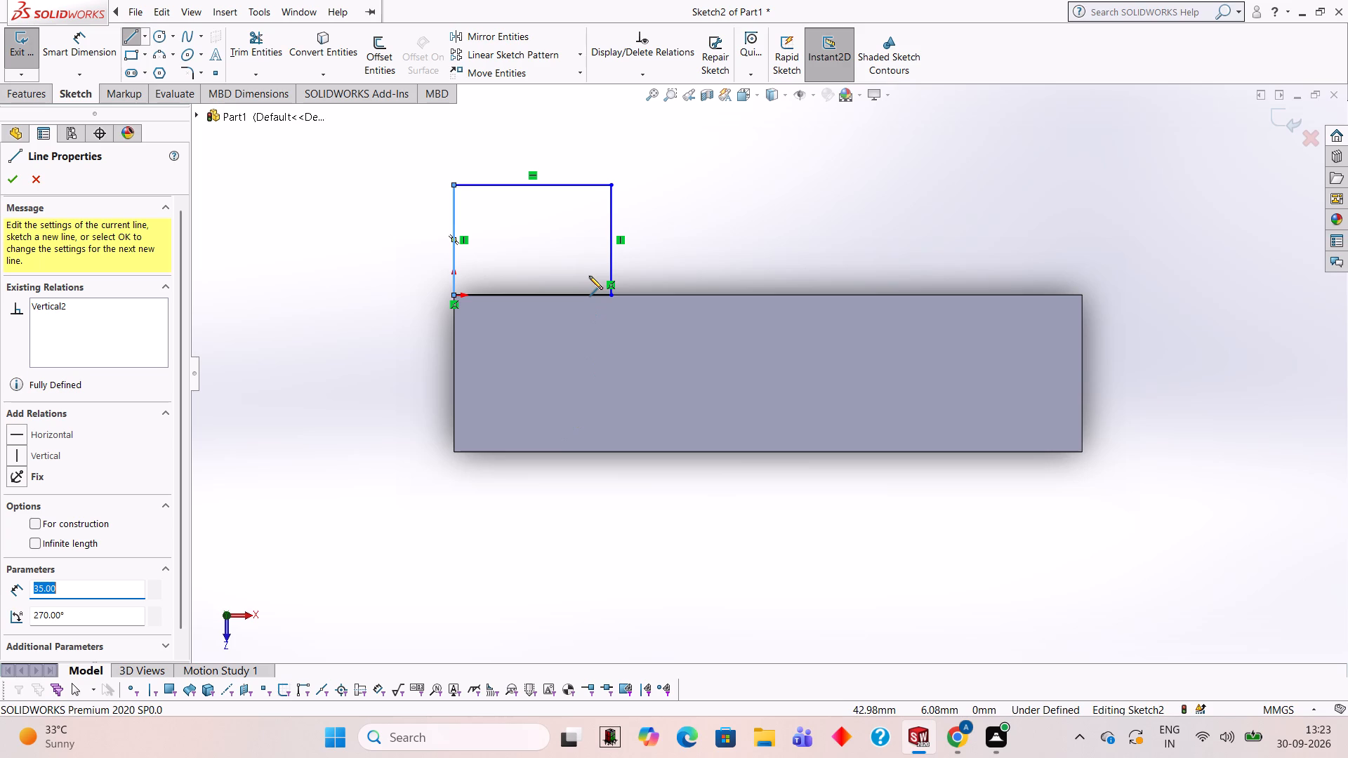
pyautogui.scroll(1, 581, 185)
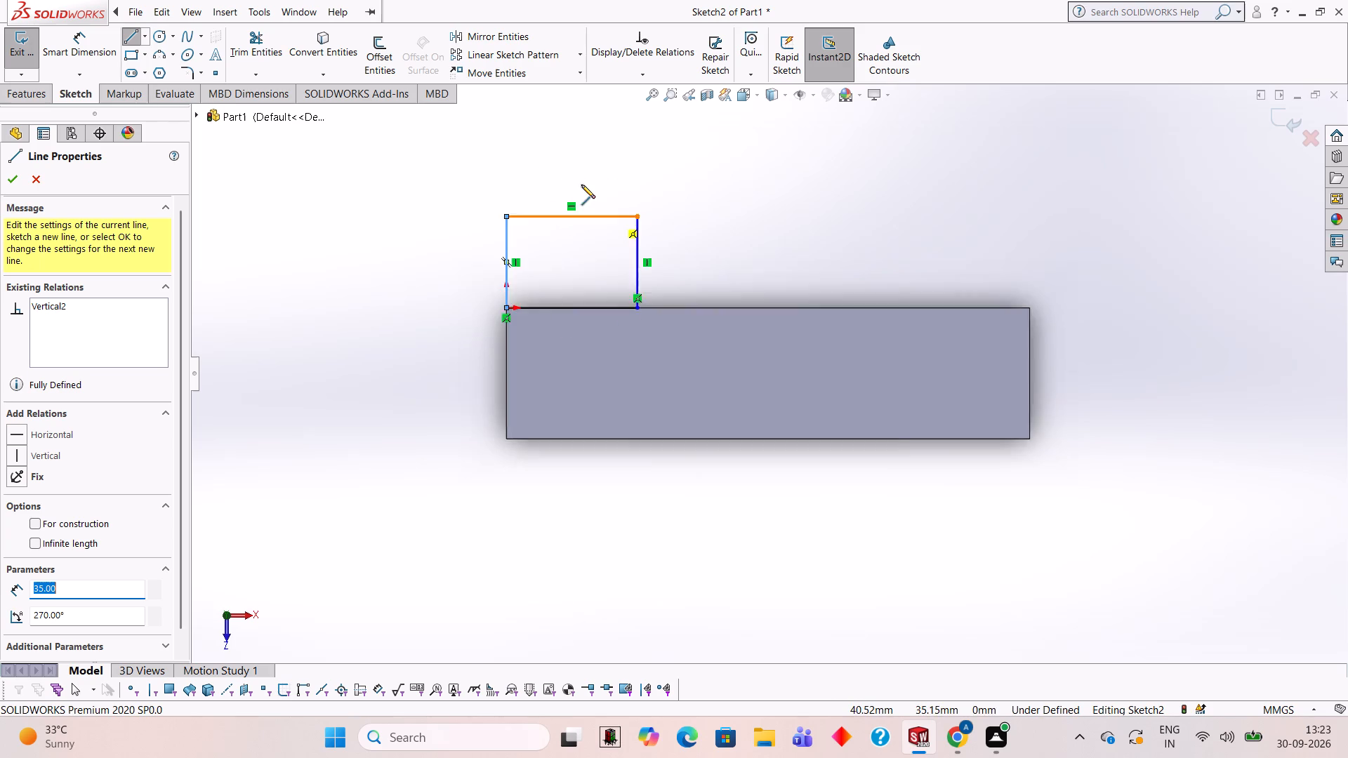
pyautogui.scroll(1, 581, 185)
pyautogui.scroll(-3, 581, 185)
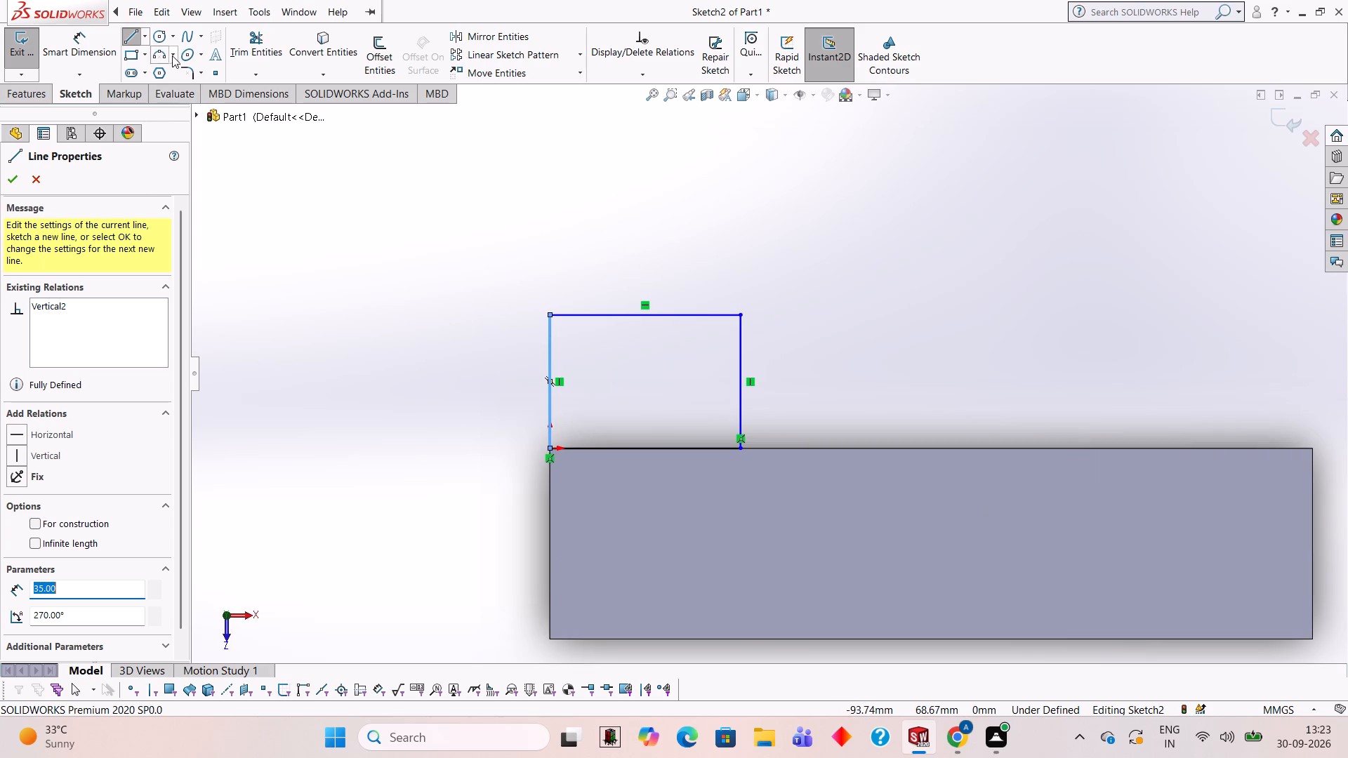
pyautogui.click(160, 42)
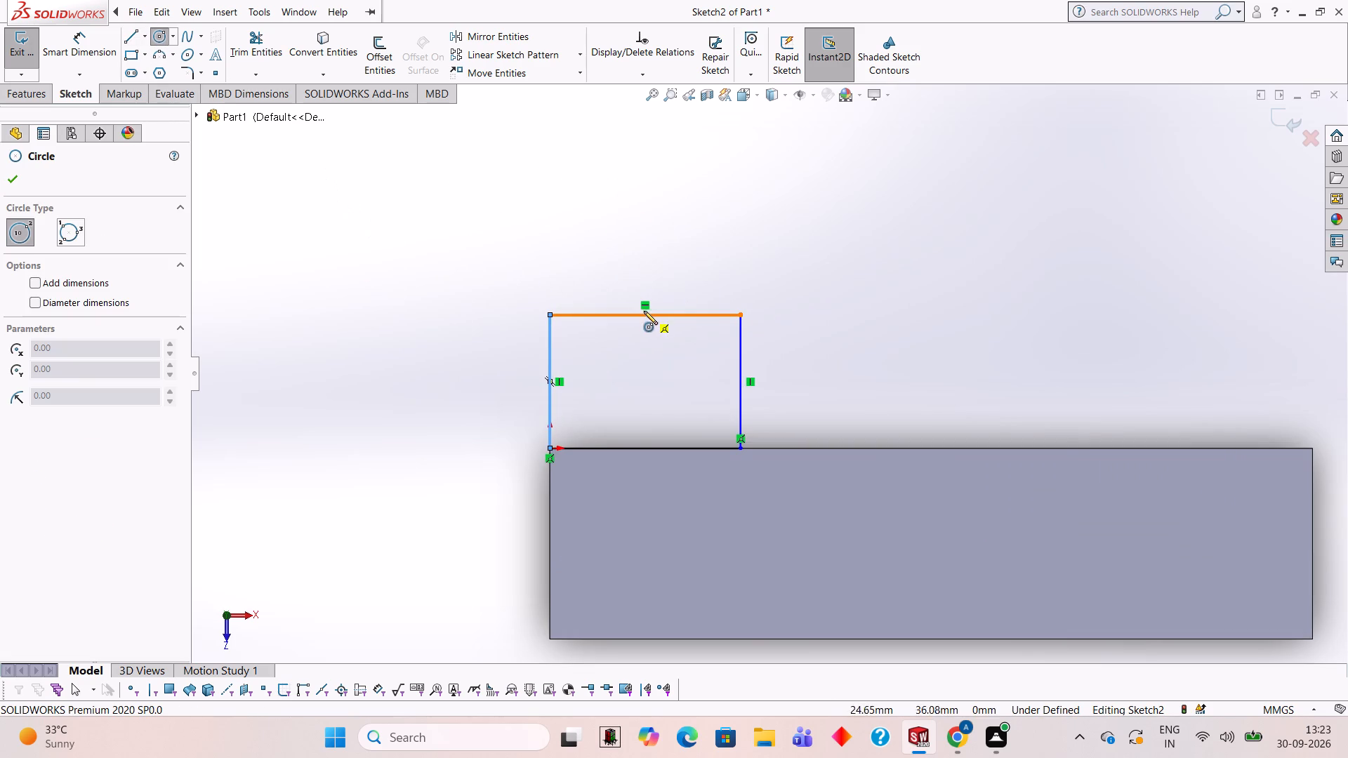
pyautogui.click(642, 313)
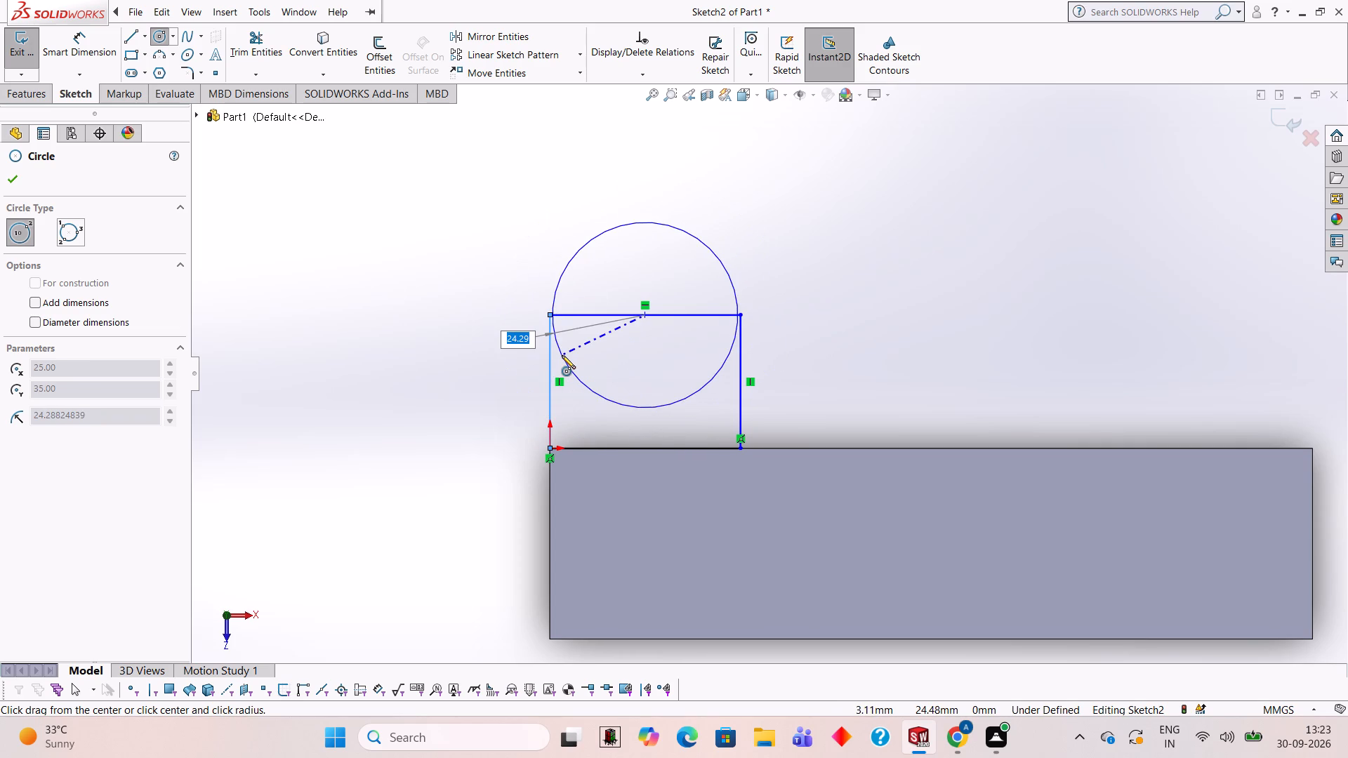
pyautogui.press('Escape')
# Undo all four lines of the 50 × 35 mm rectangle so the top-face sketch can be redrawn.
pyautogui.hotkey('ctrl', 'z')
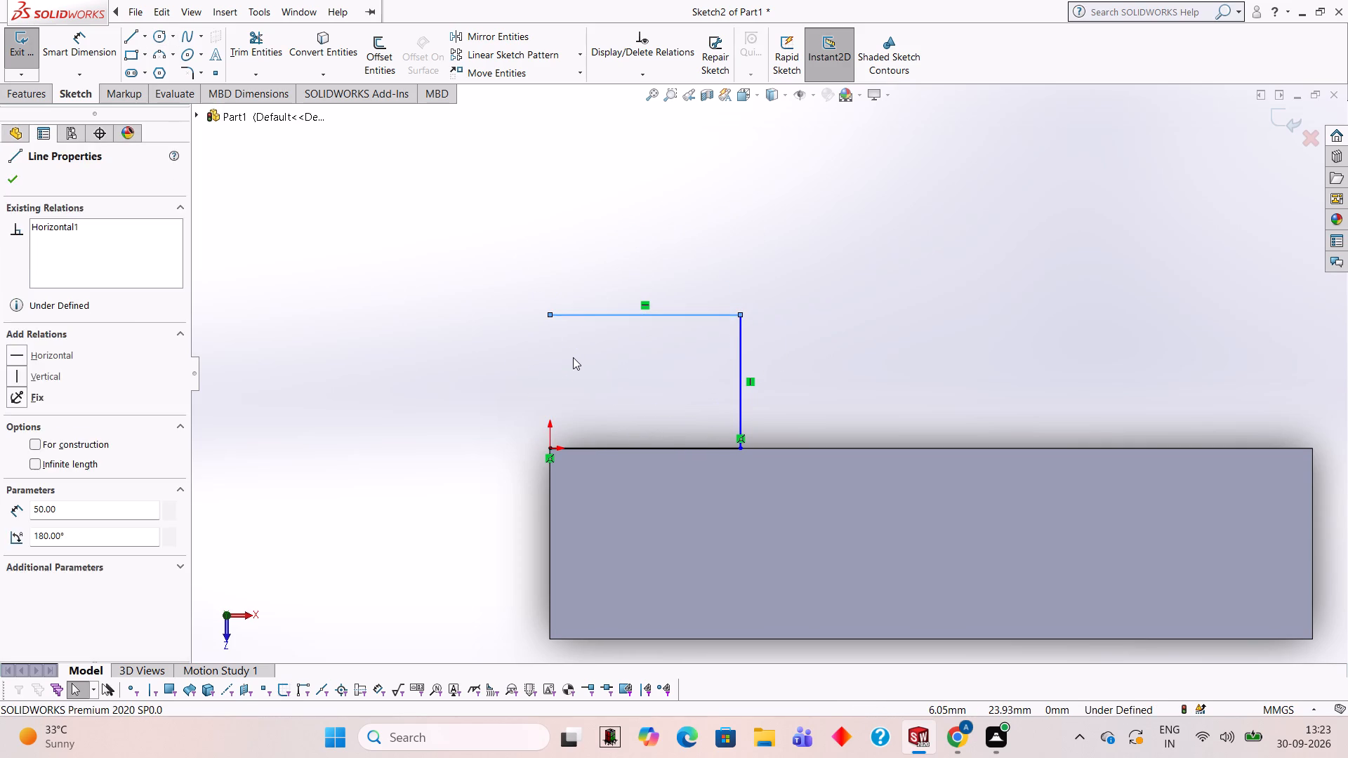
pyautogui.hotkey('ctrl', 'z')
pyautogui.hotkey('ctrl', 'z')
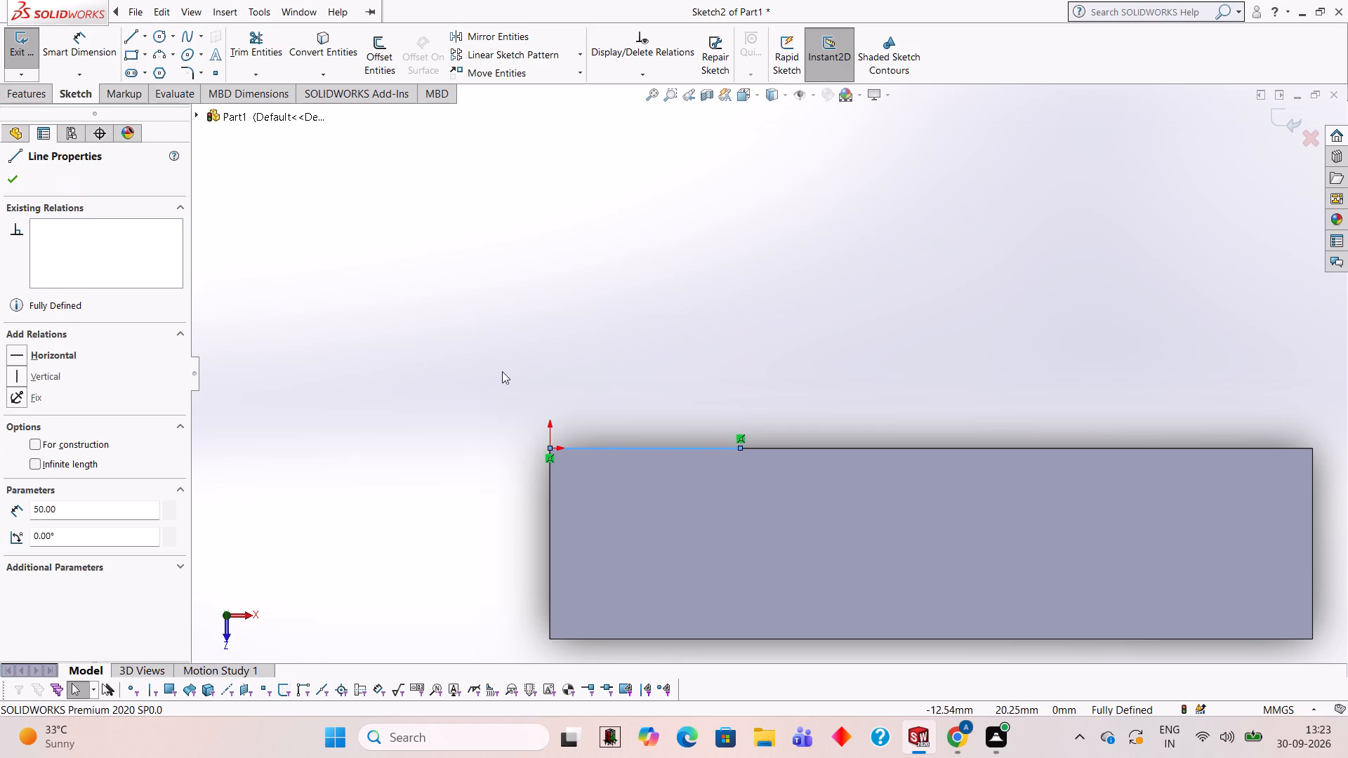
pyautogui.hotkey('ctrl', 'z')
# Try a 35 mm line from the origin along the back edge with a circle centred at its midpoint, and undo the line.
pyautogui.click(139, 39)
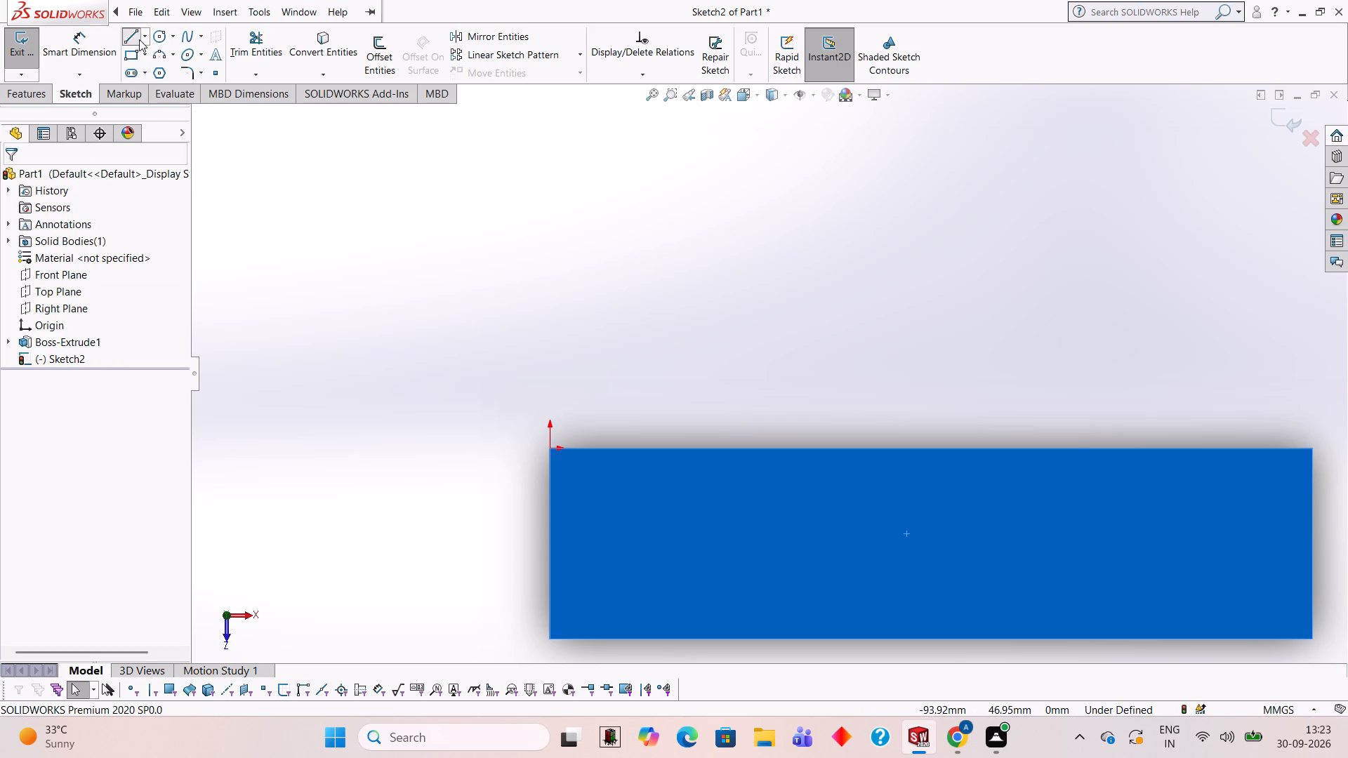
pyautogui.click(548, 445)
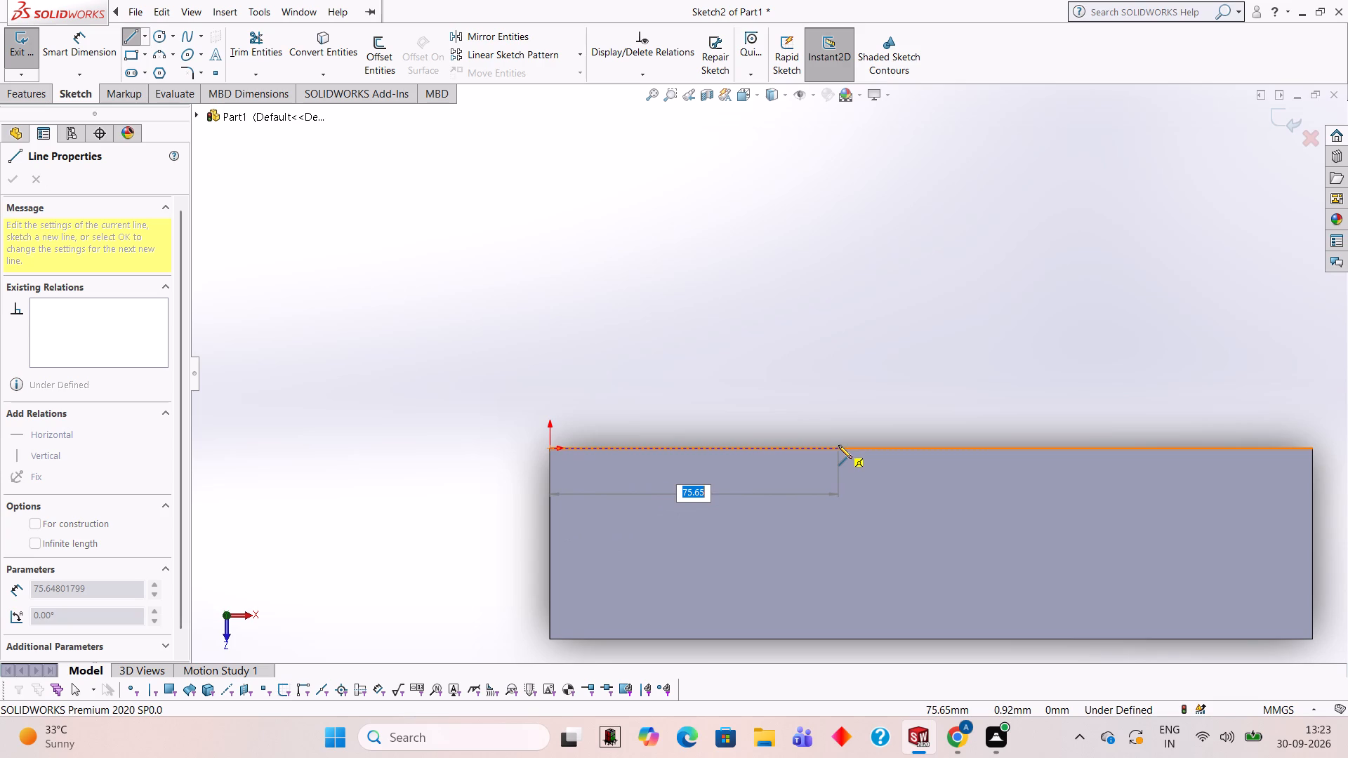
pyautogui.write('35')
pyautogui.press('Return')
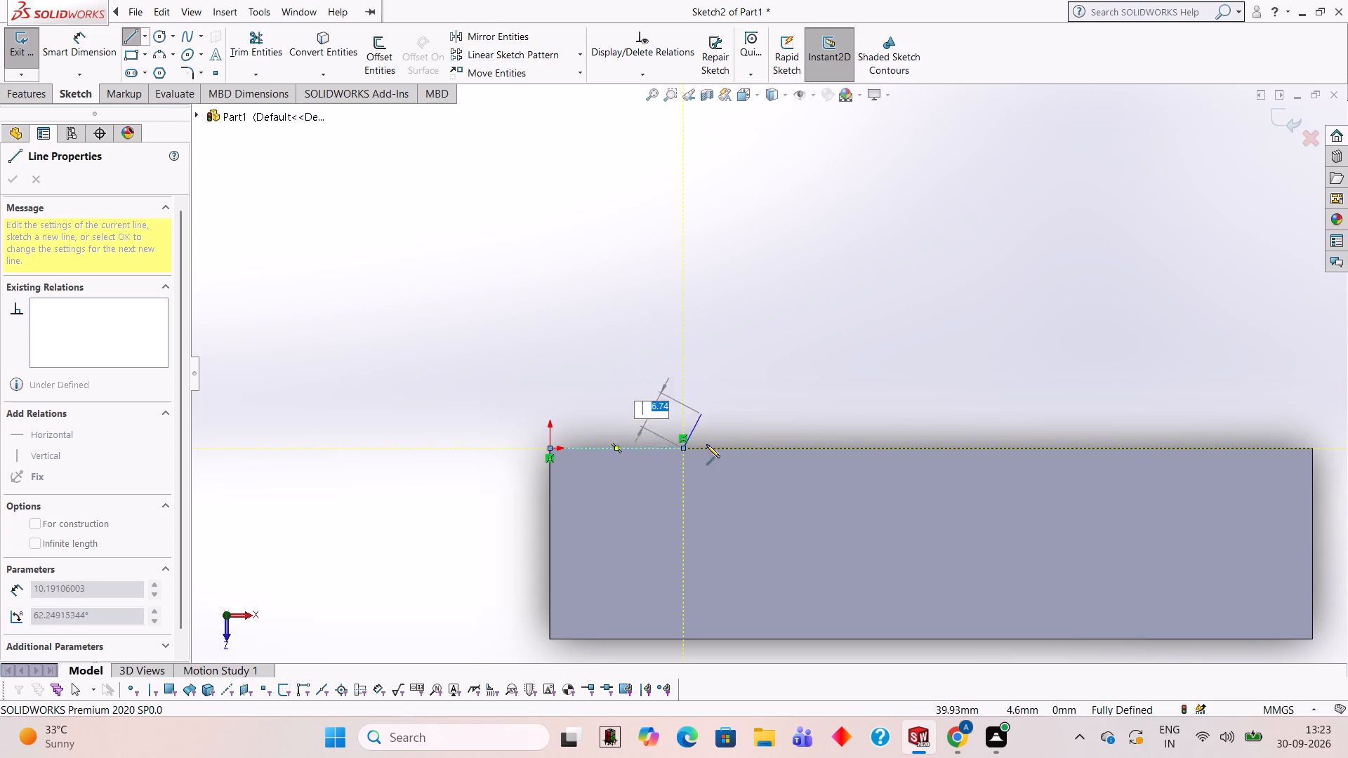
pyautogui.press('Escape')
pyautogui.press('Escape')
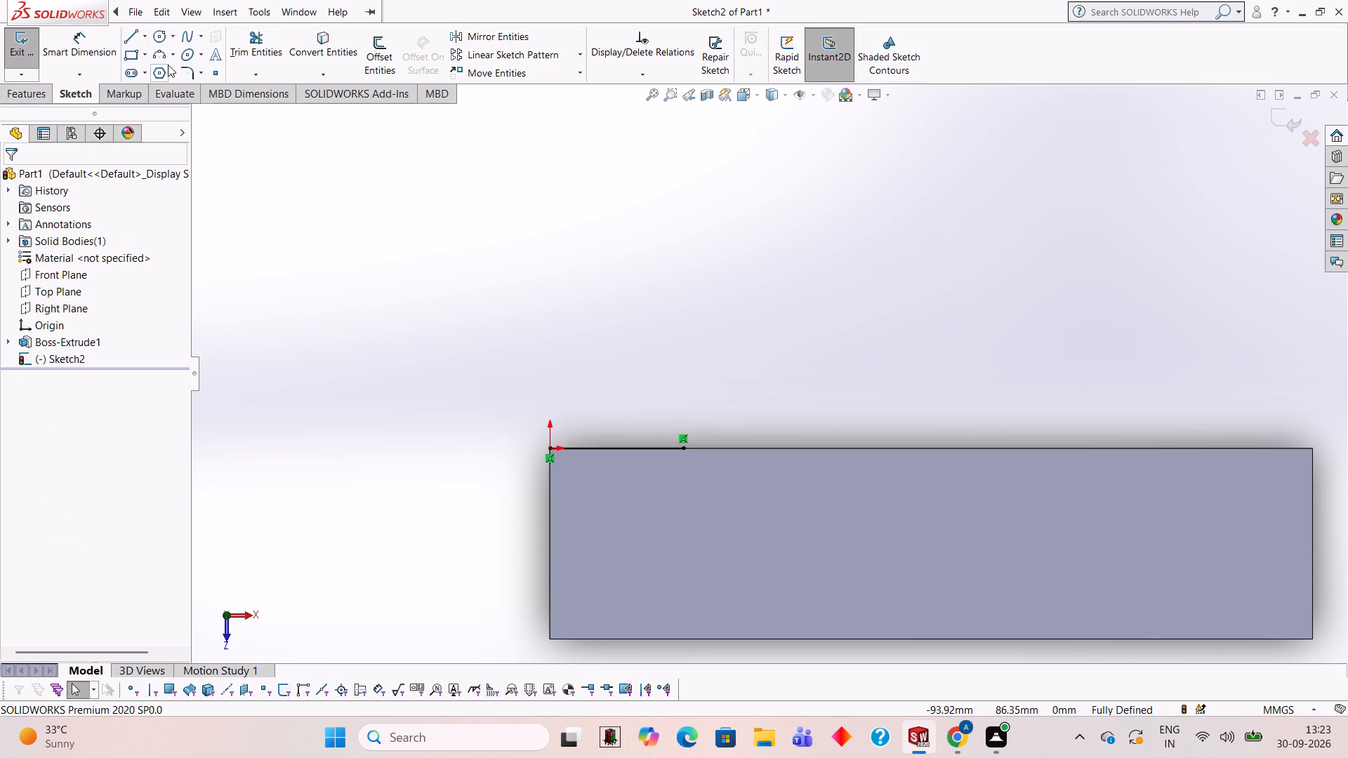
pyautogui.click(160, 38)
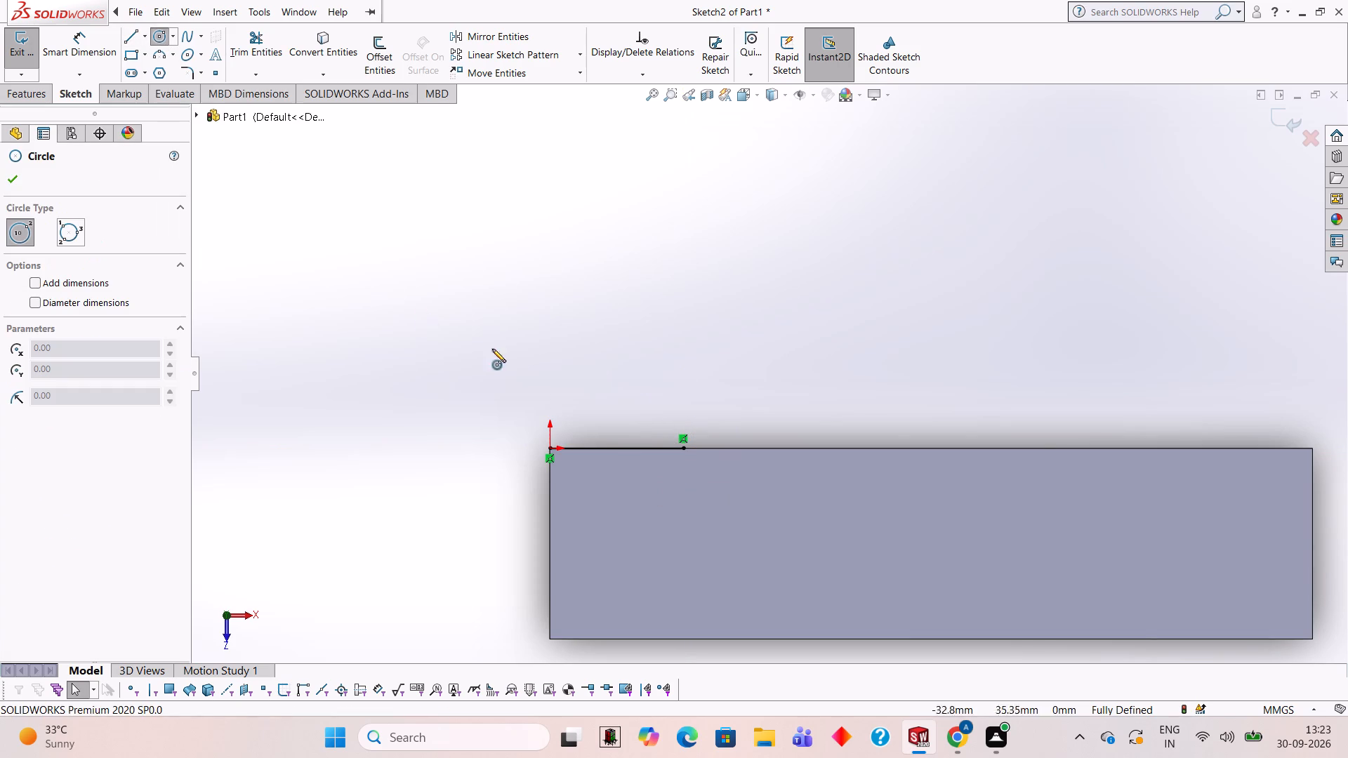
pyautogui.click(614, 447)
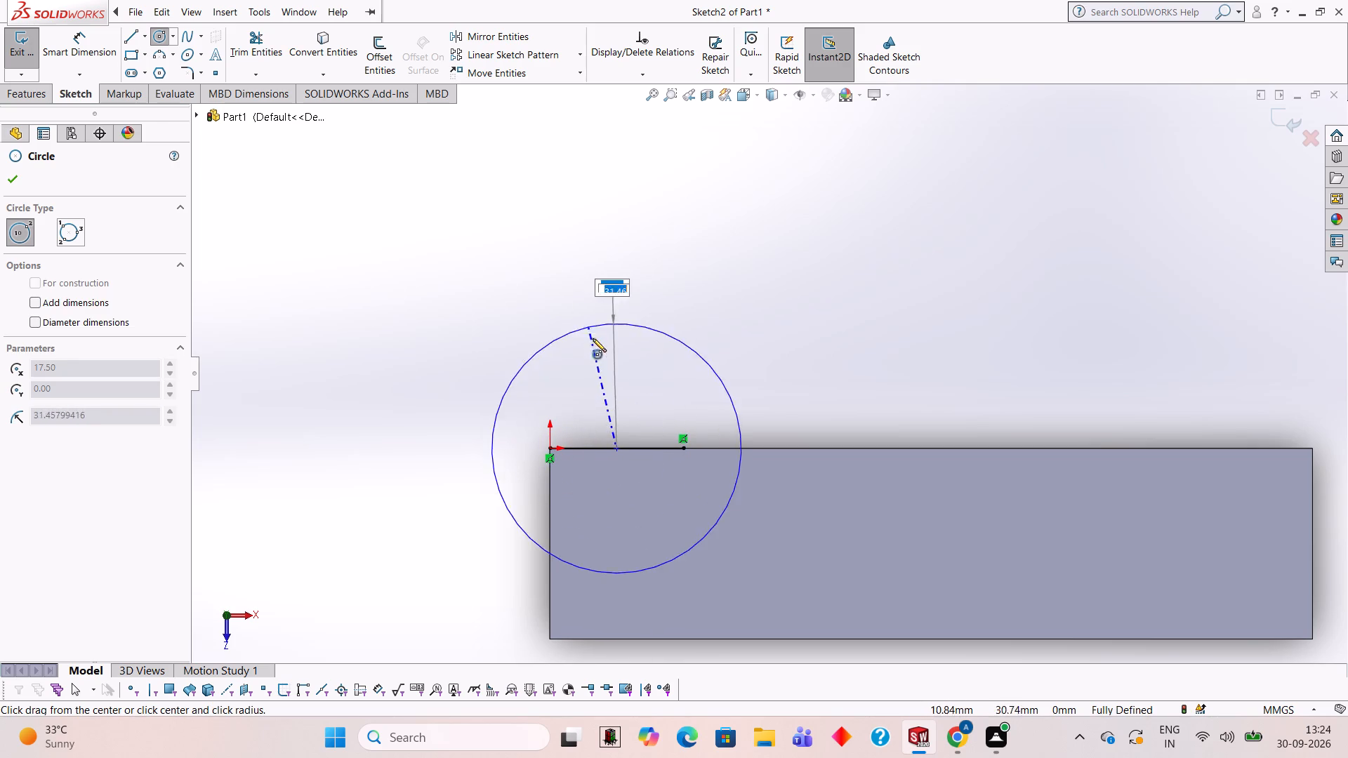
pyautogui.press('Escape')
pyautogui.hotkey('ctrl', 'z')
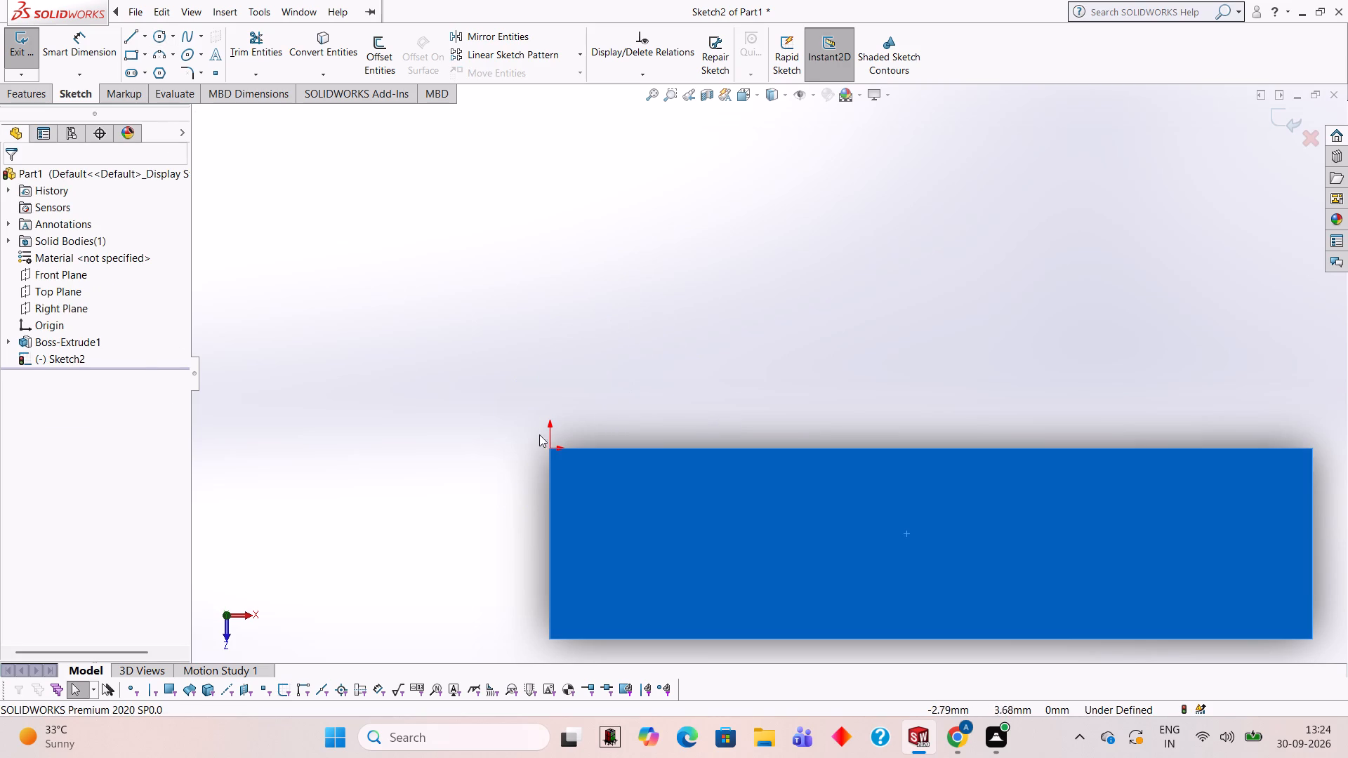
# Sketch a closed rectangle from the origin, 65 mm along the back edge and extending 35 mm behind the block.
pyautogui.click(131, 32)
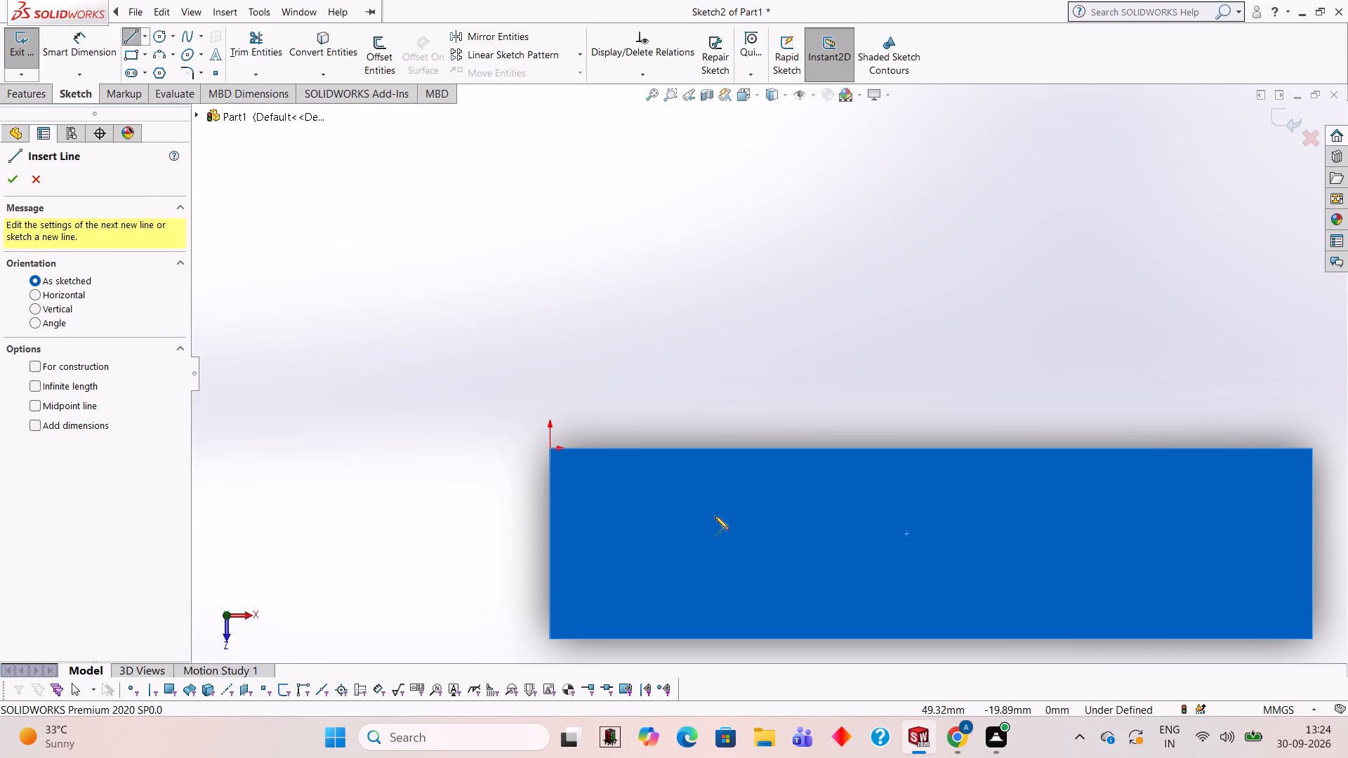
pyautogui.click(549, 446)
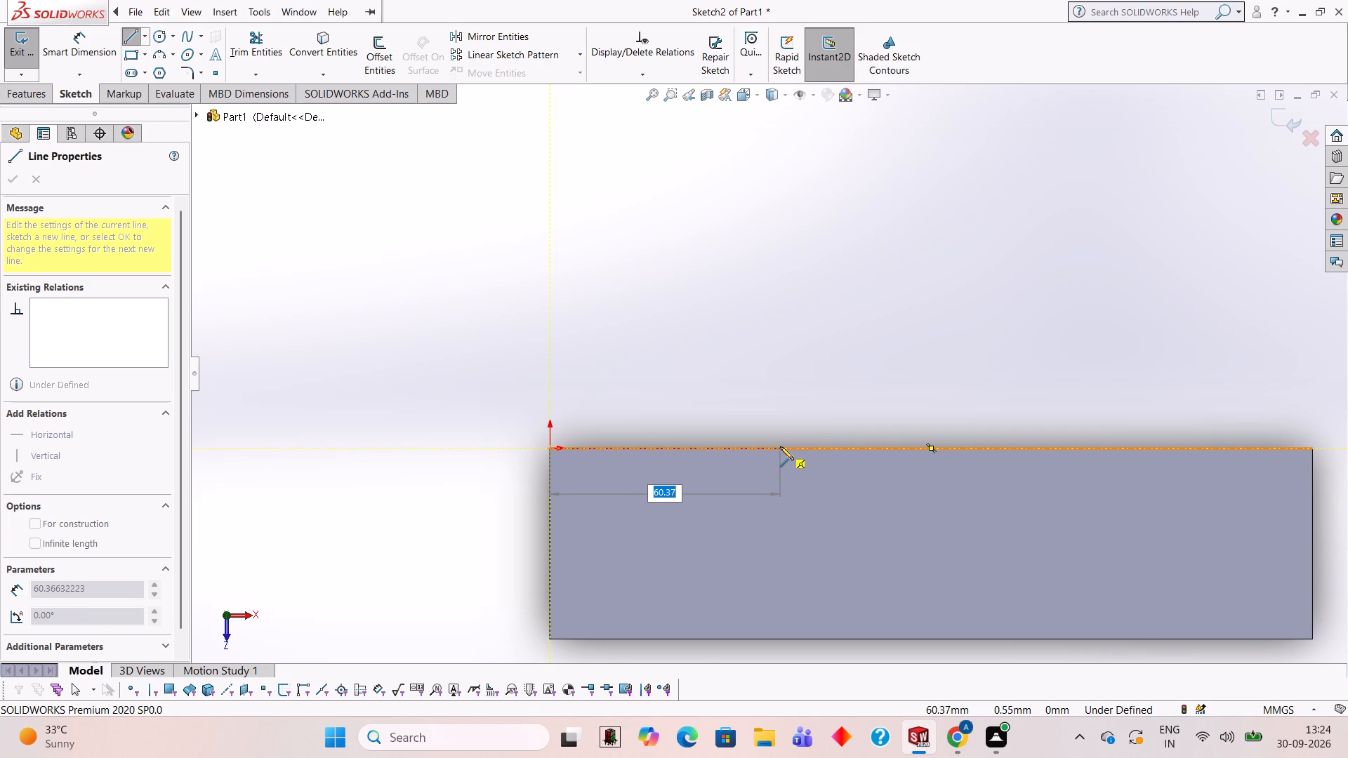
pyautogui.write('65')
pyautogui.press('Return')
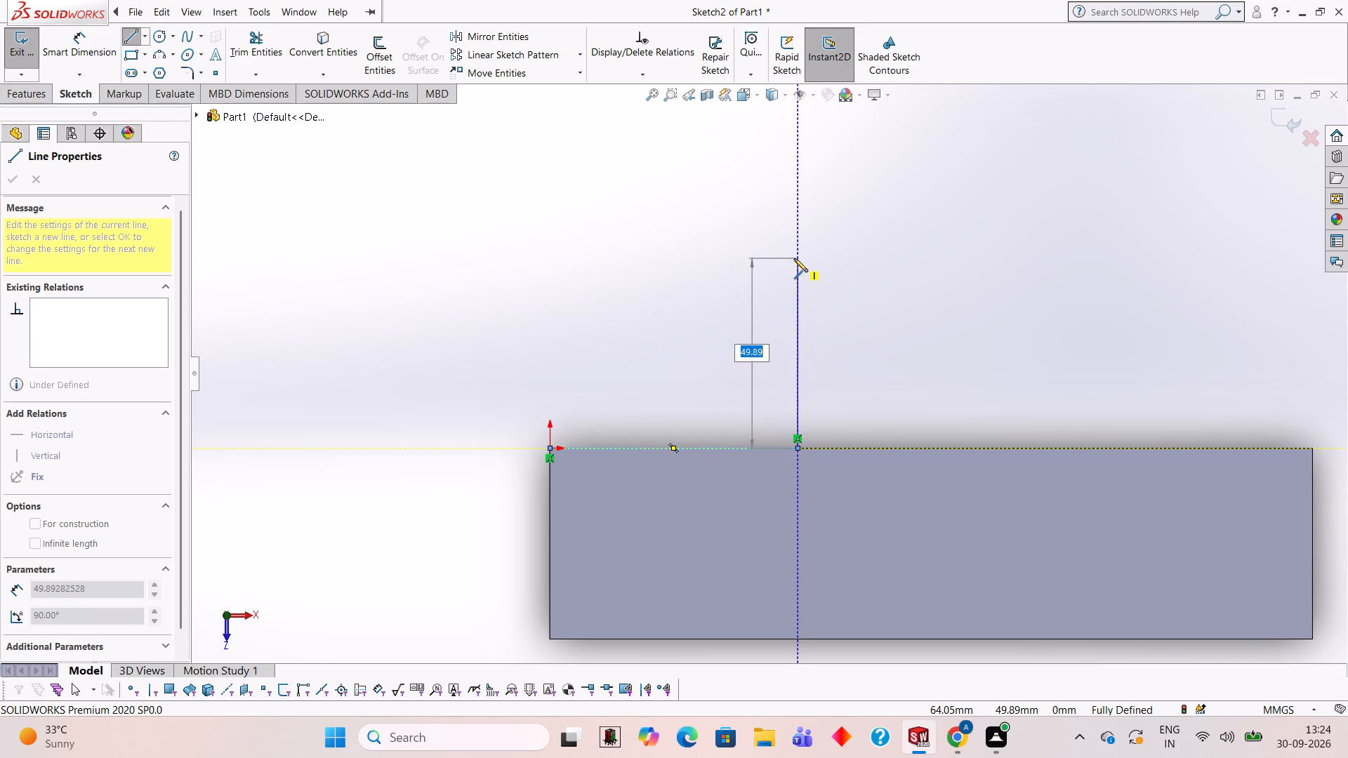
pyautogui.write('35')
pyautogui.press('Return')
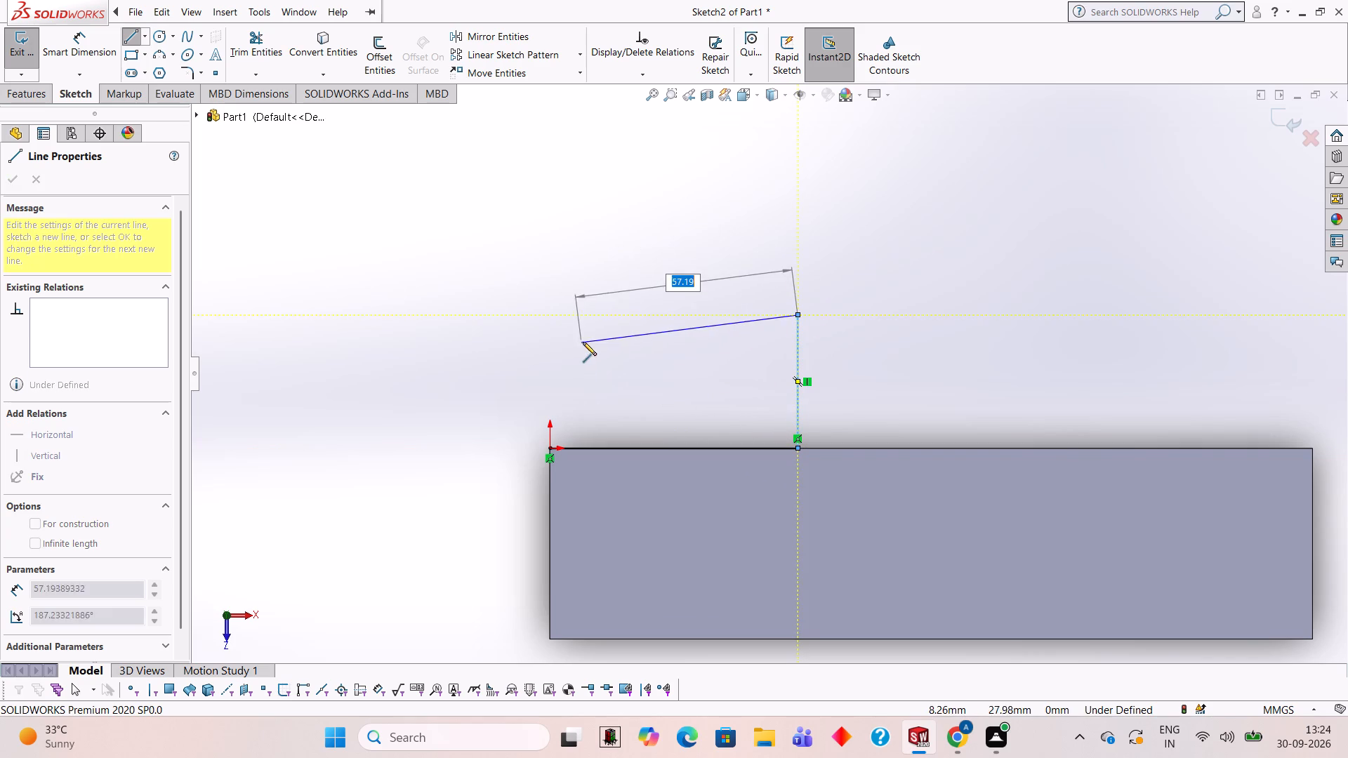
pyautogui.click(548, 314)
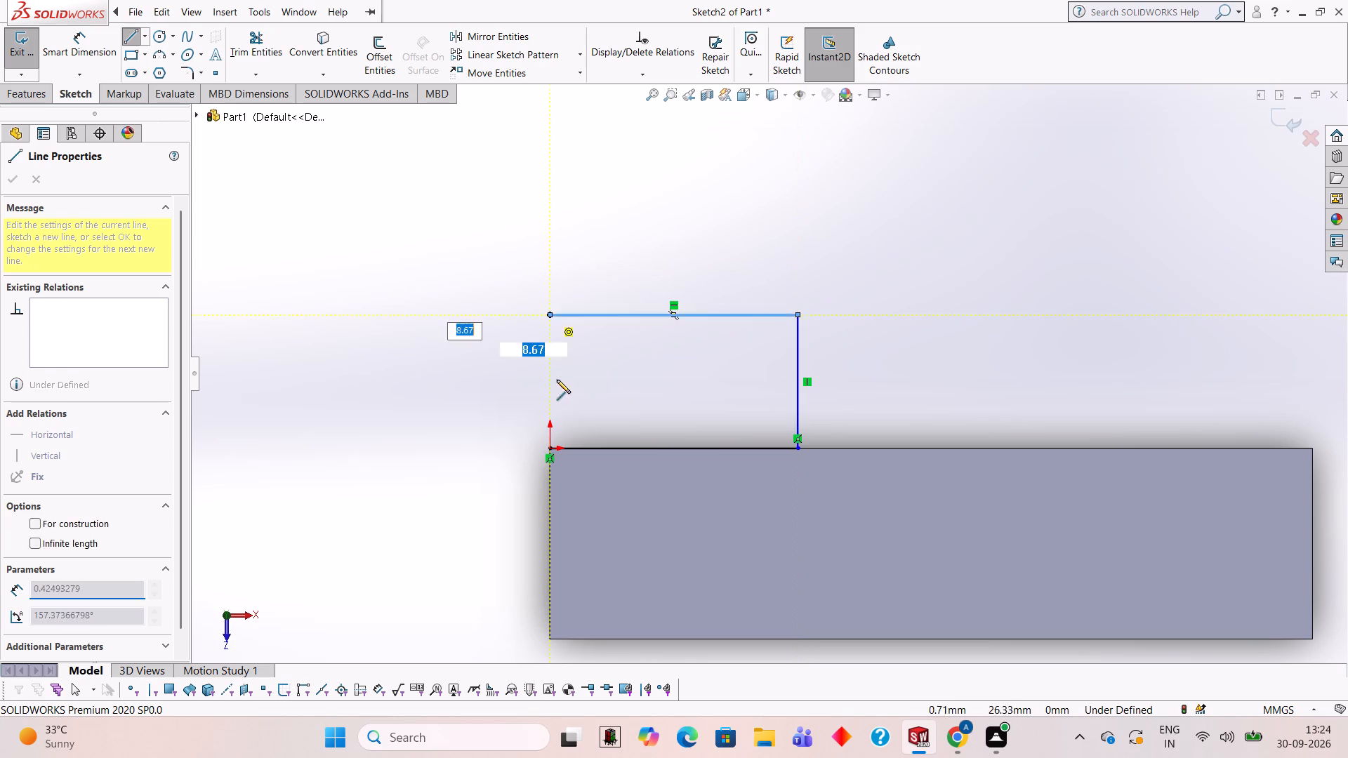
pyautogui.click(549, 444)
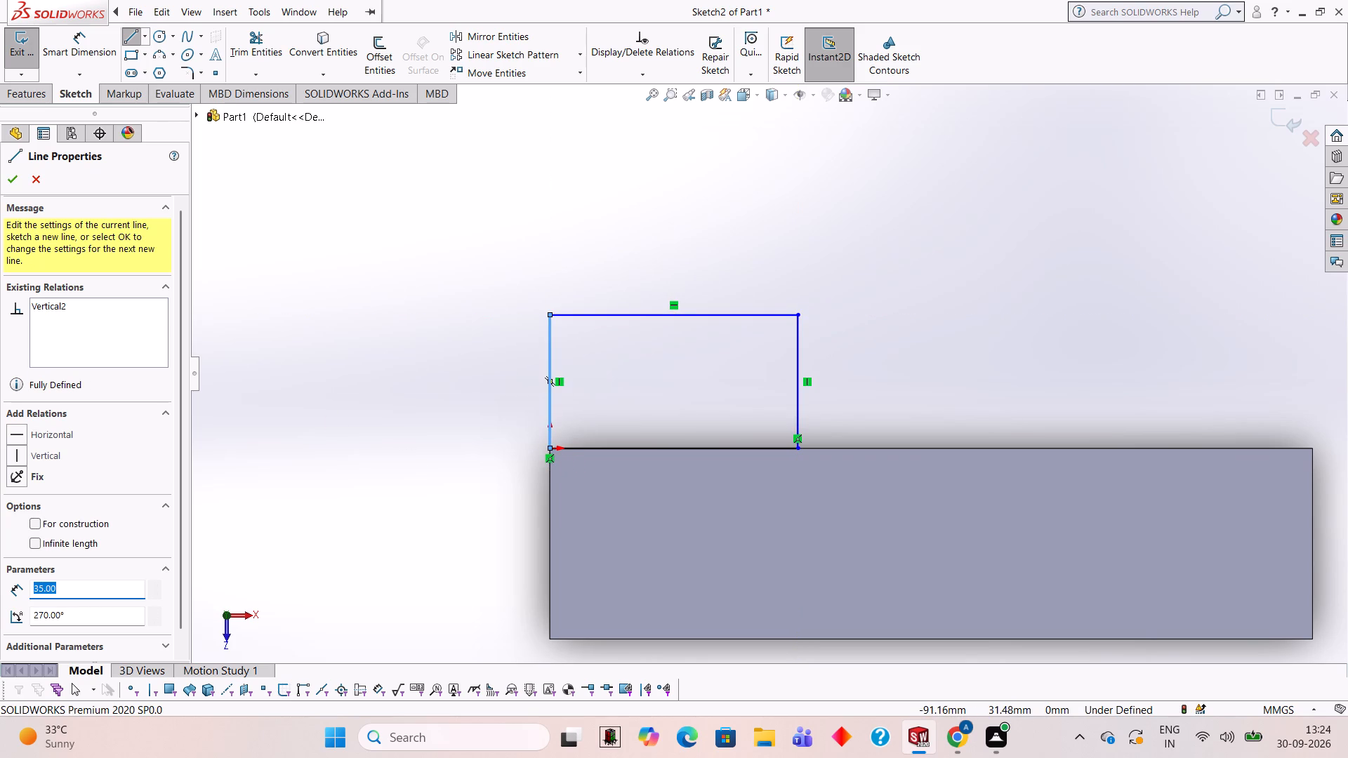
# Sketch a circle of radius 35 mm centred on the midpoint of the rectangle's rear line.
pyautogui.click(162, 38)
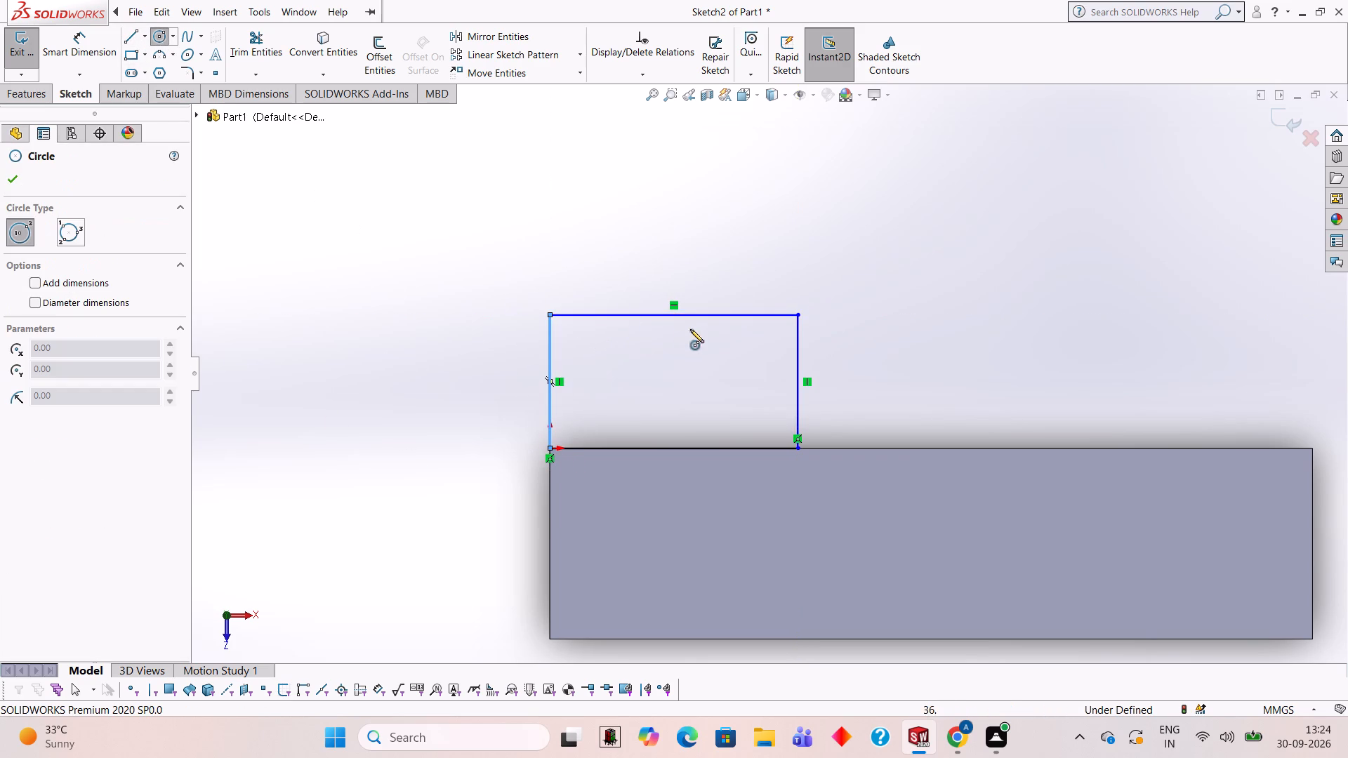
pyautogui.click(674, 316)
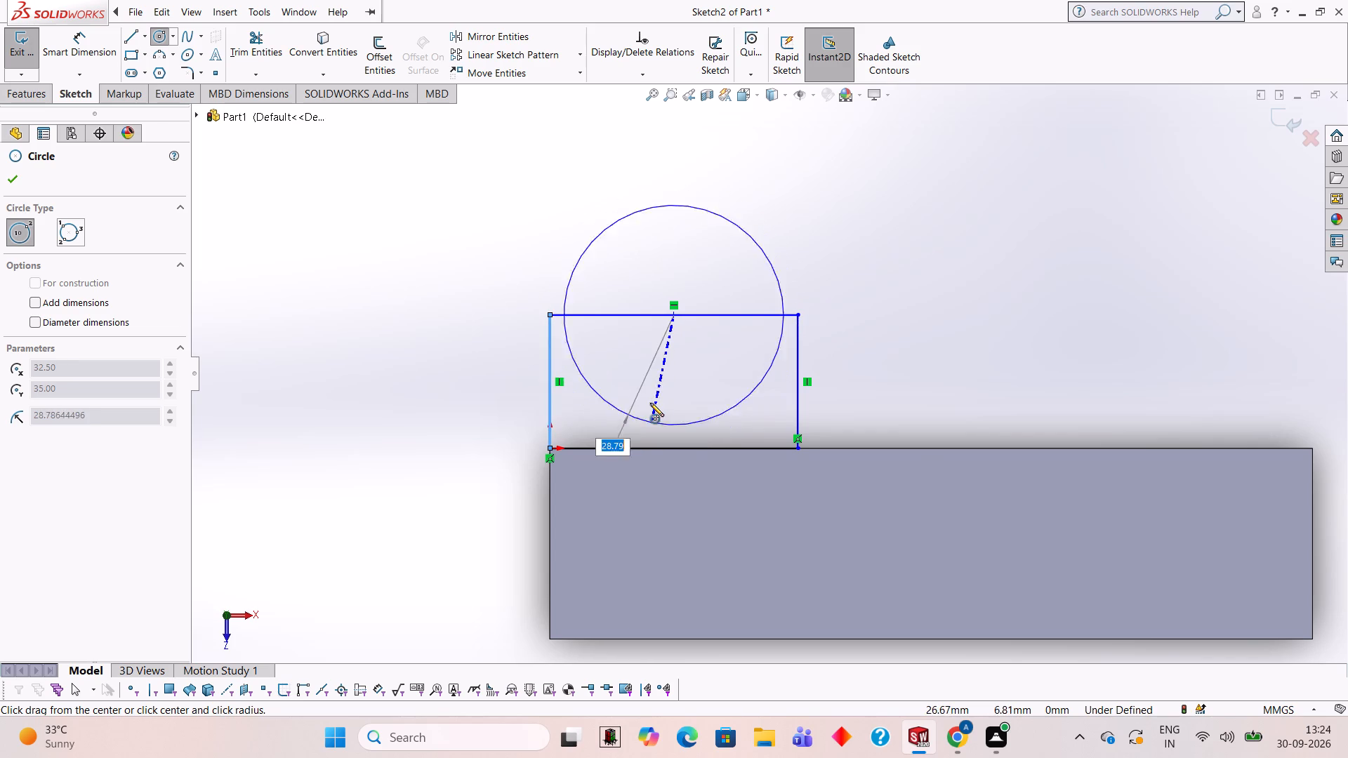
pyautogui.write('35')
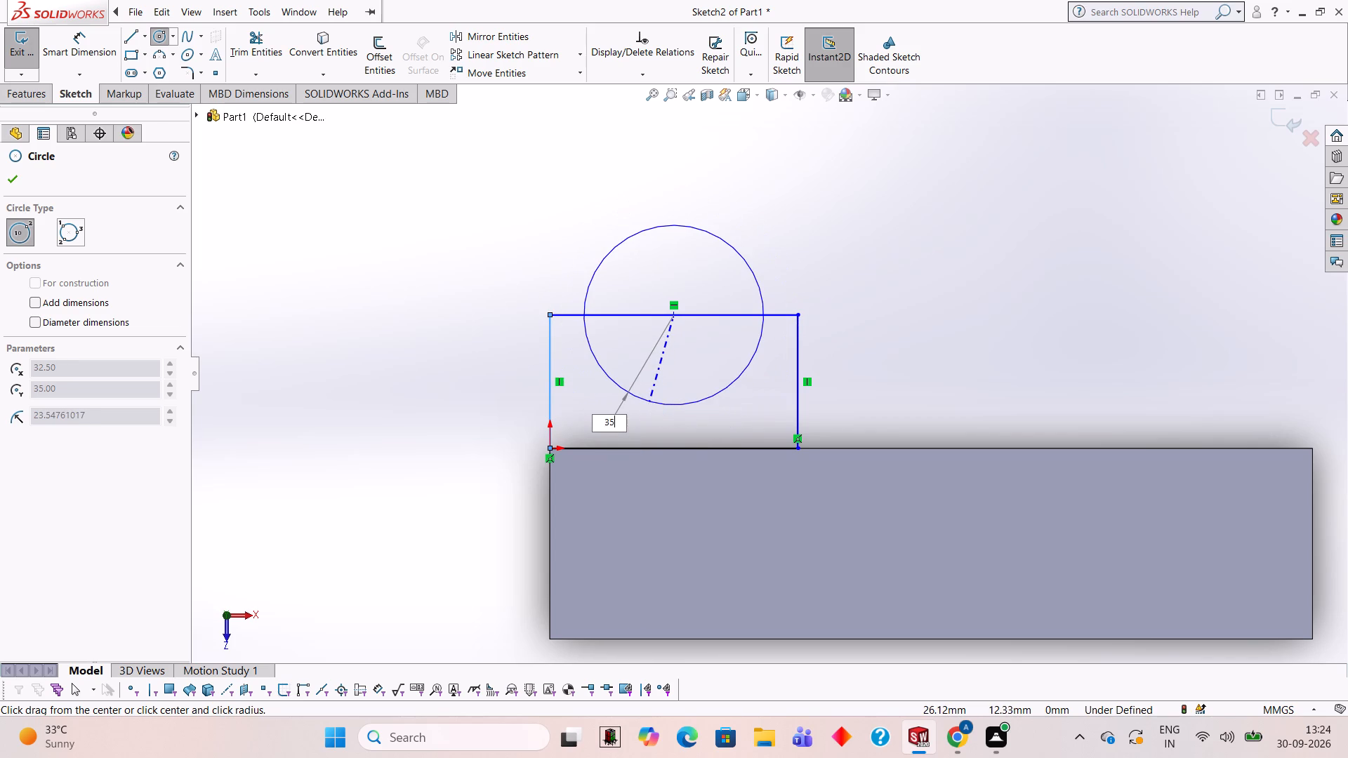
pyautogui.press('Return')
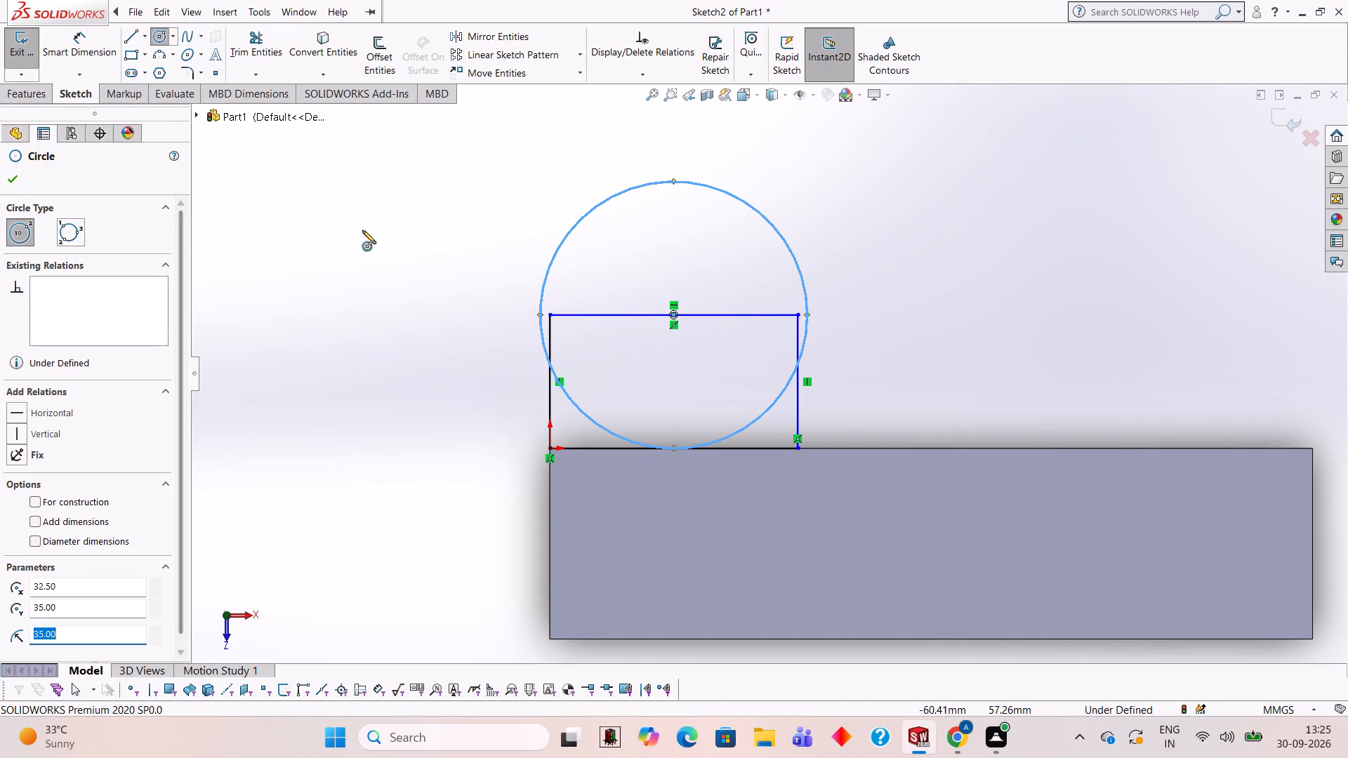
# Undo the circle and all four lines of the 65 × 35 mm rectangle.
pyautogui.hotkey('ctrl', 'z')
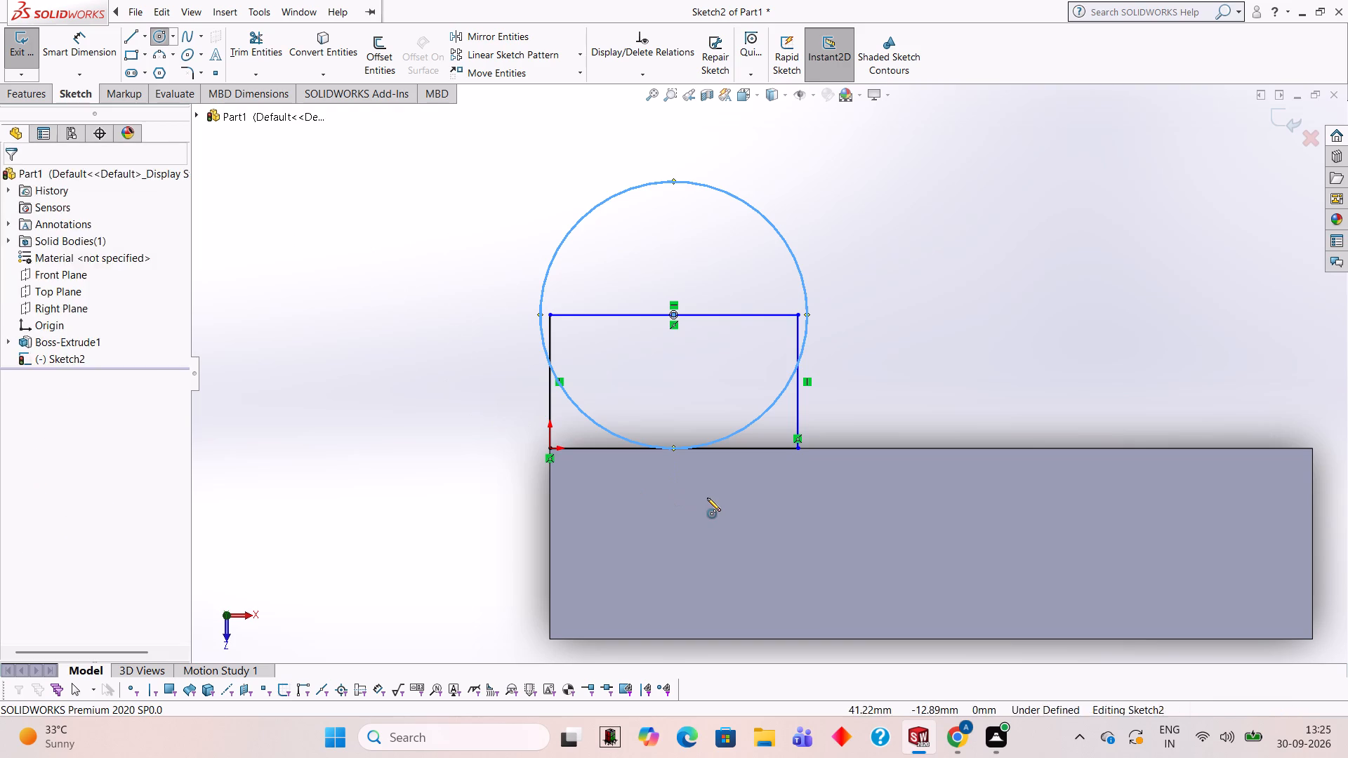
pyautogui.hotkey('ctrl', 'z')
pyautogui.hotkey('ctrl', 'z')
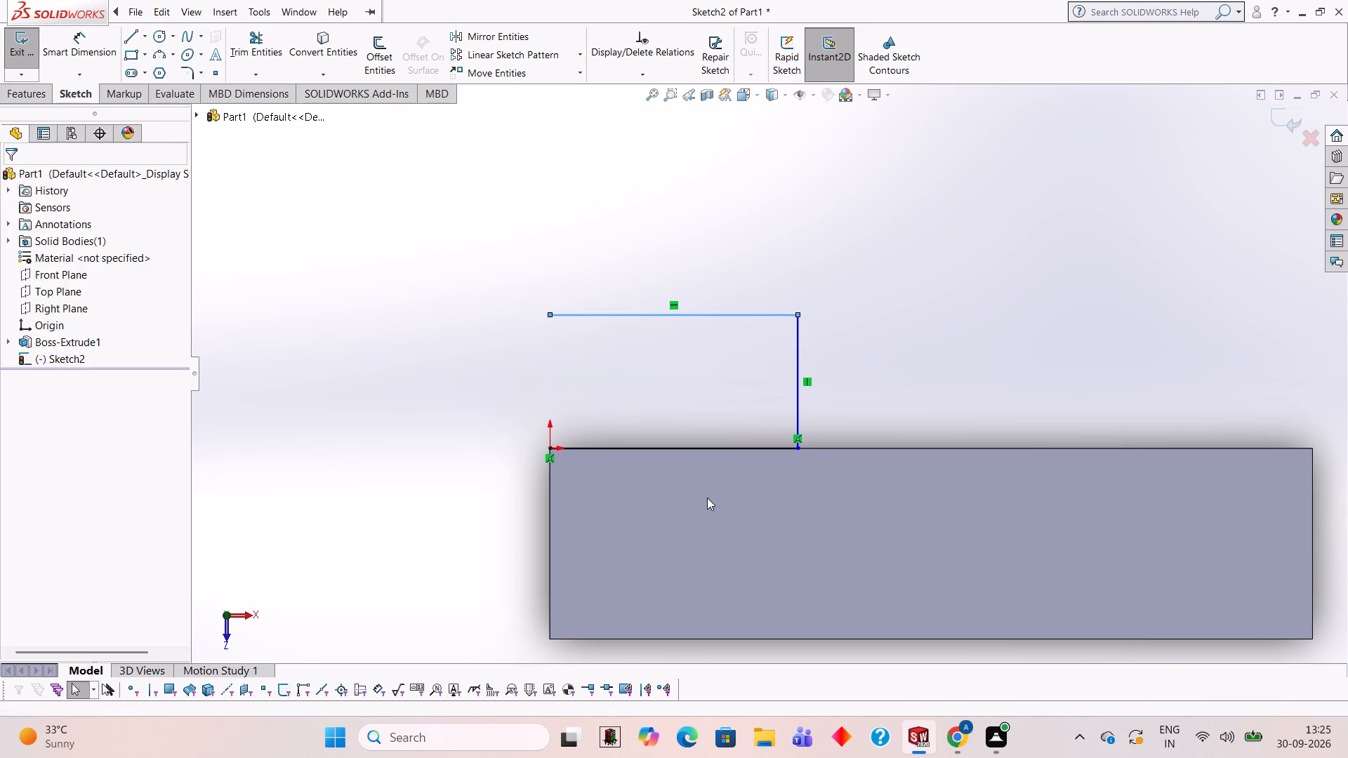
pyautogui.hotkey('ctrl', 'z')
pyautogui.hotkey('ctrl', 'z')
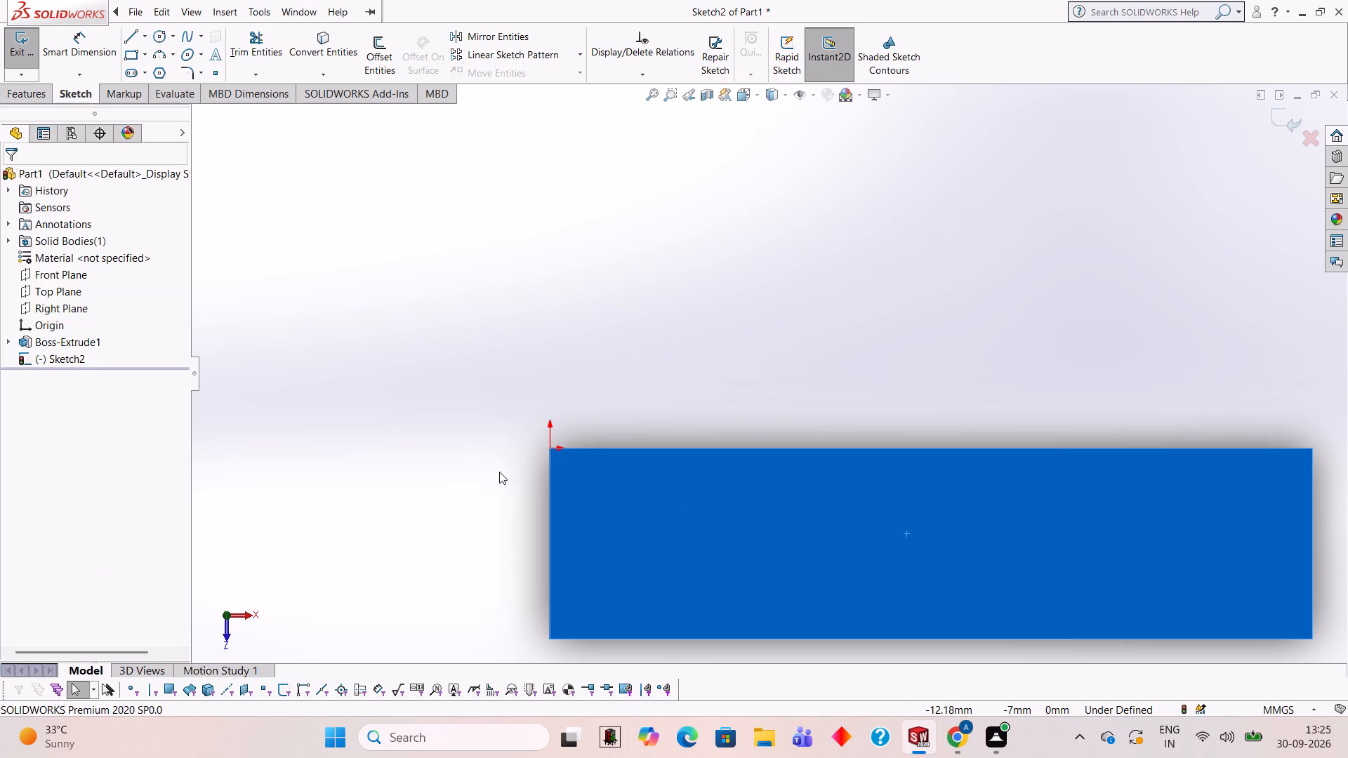
# Draw a 70 mm line from the origin along the block's back edge, working out 35+35 in Calculator for its length.
pyautogui.click(376, 117)
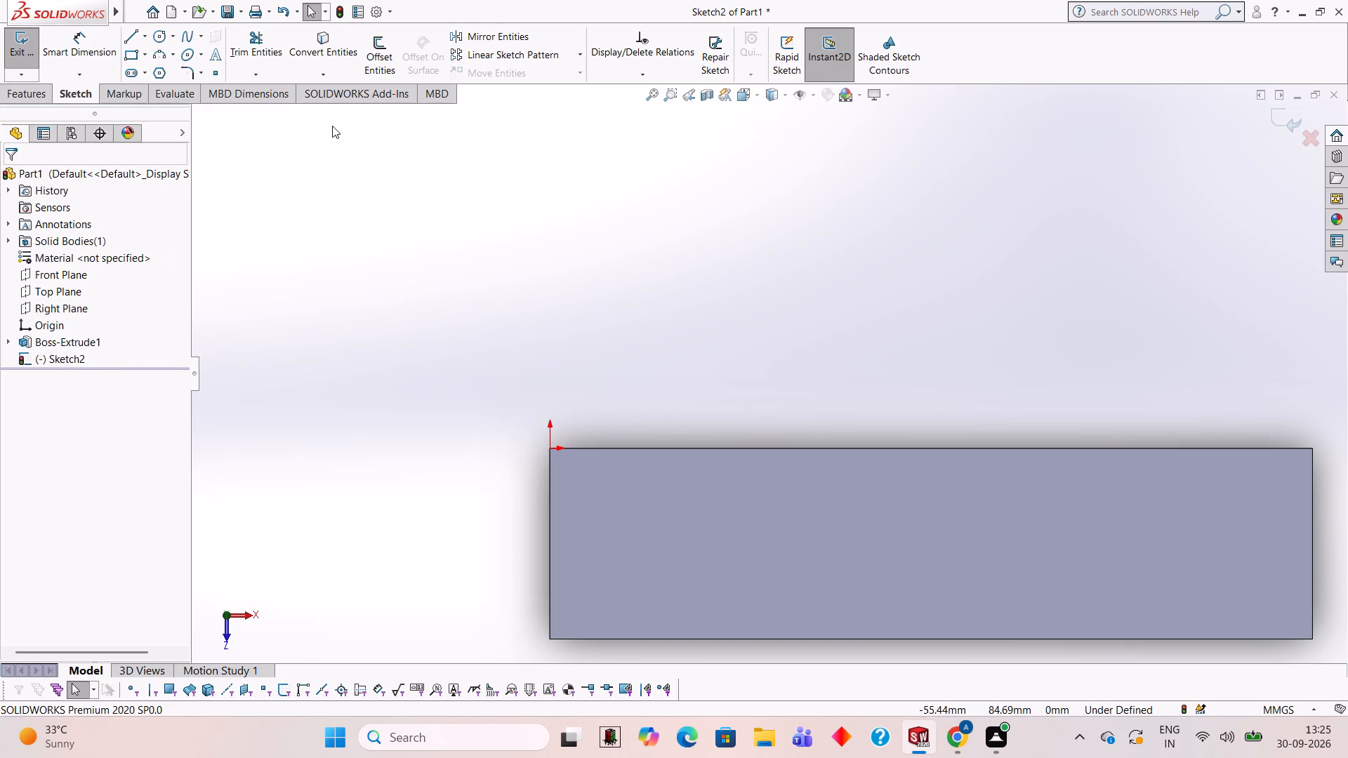
pyautogui.click(129, 41)
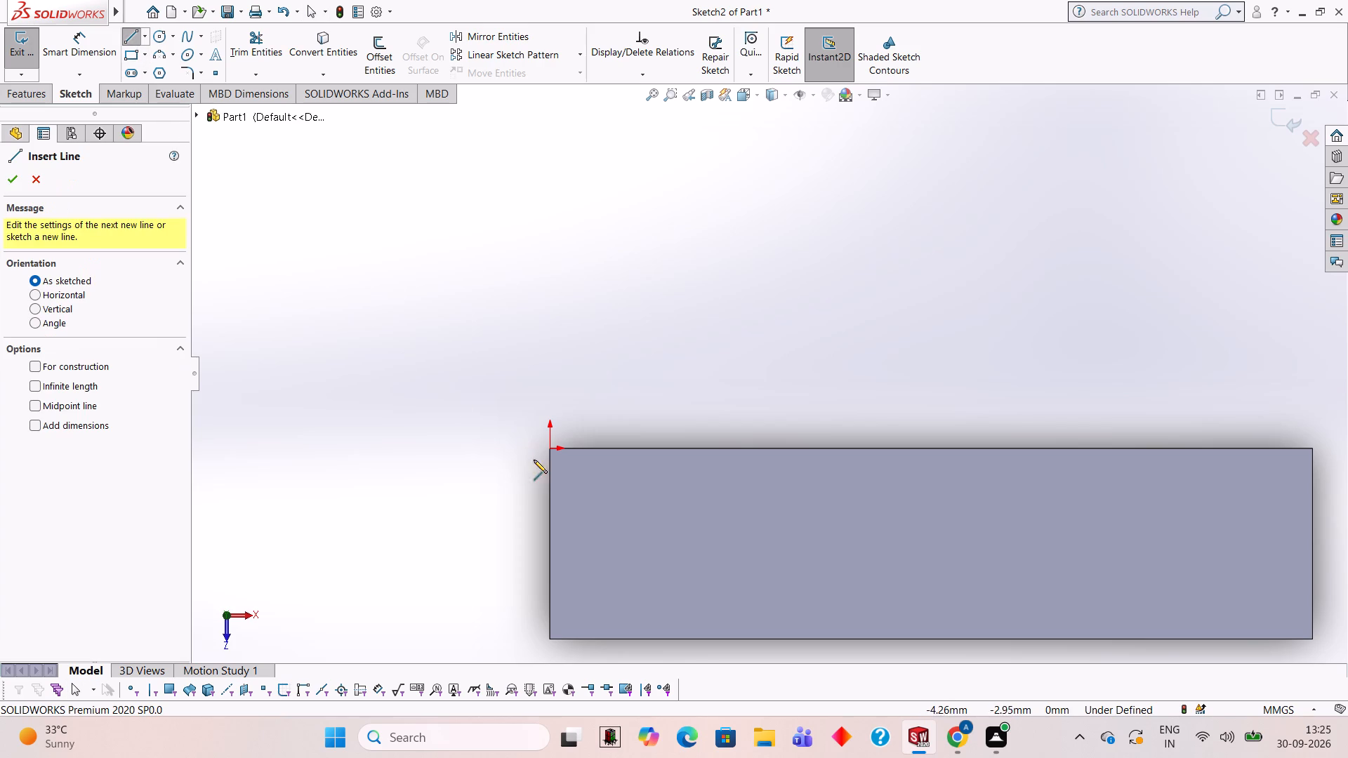
pyautogui.click(551, 448)
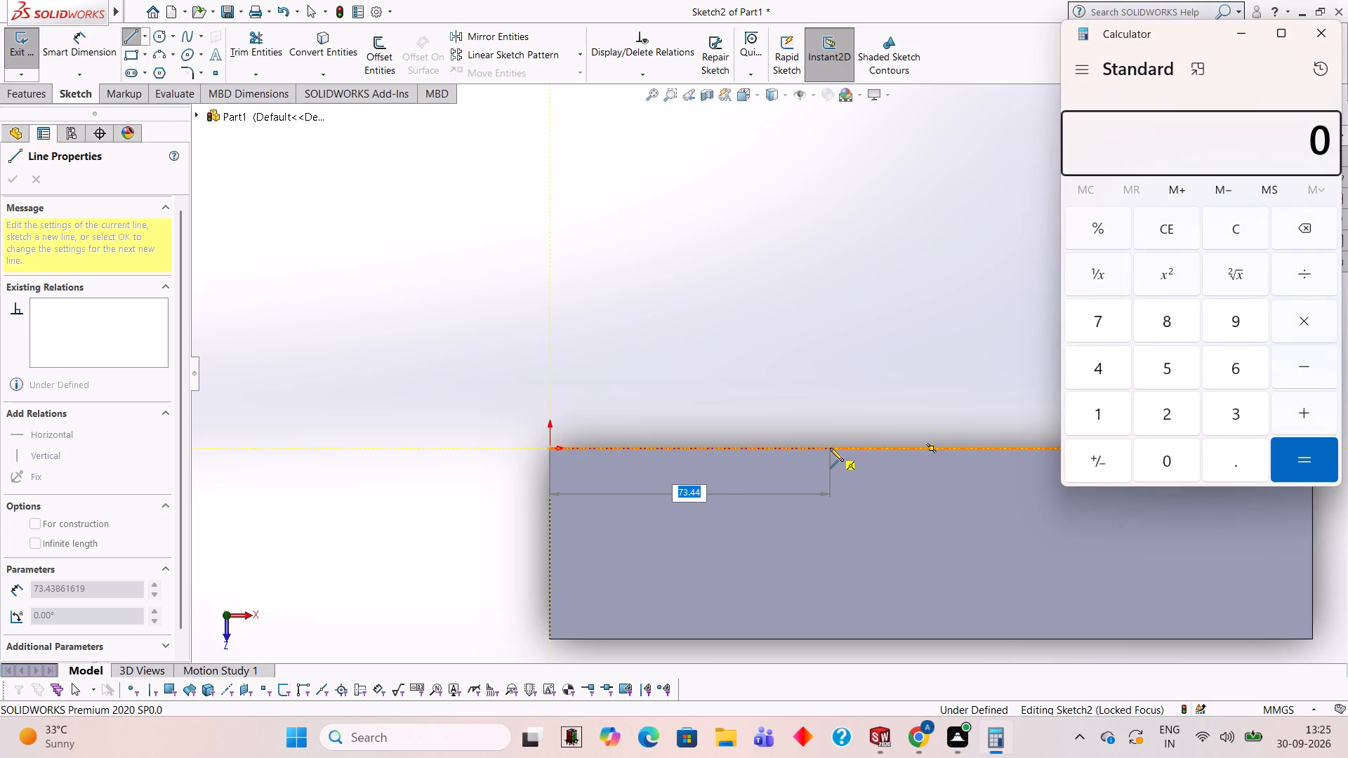
pyautogui.write('35+35')
pyautogui.press('Return')
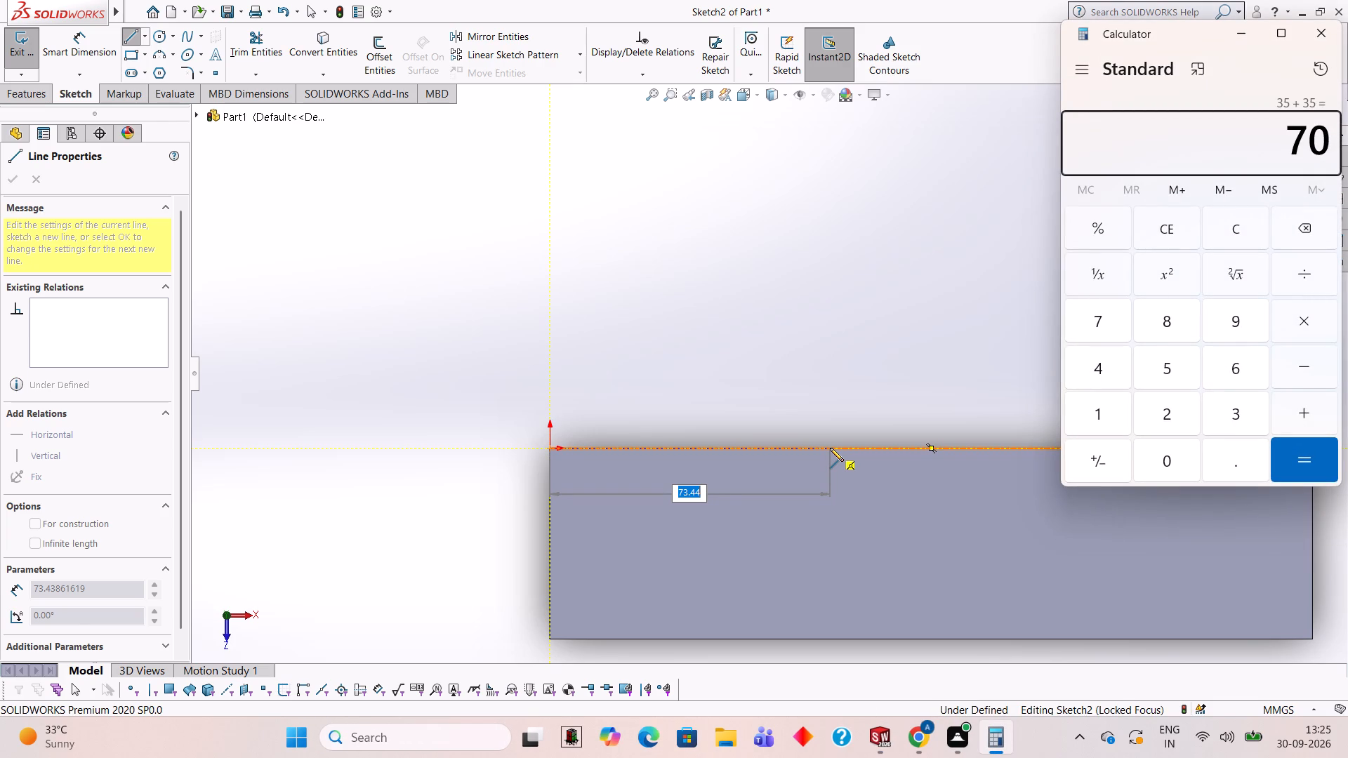
pyautogui.click(1317, 44)
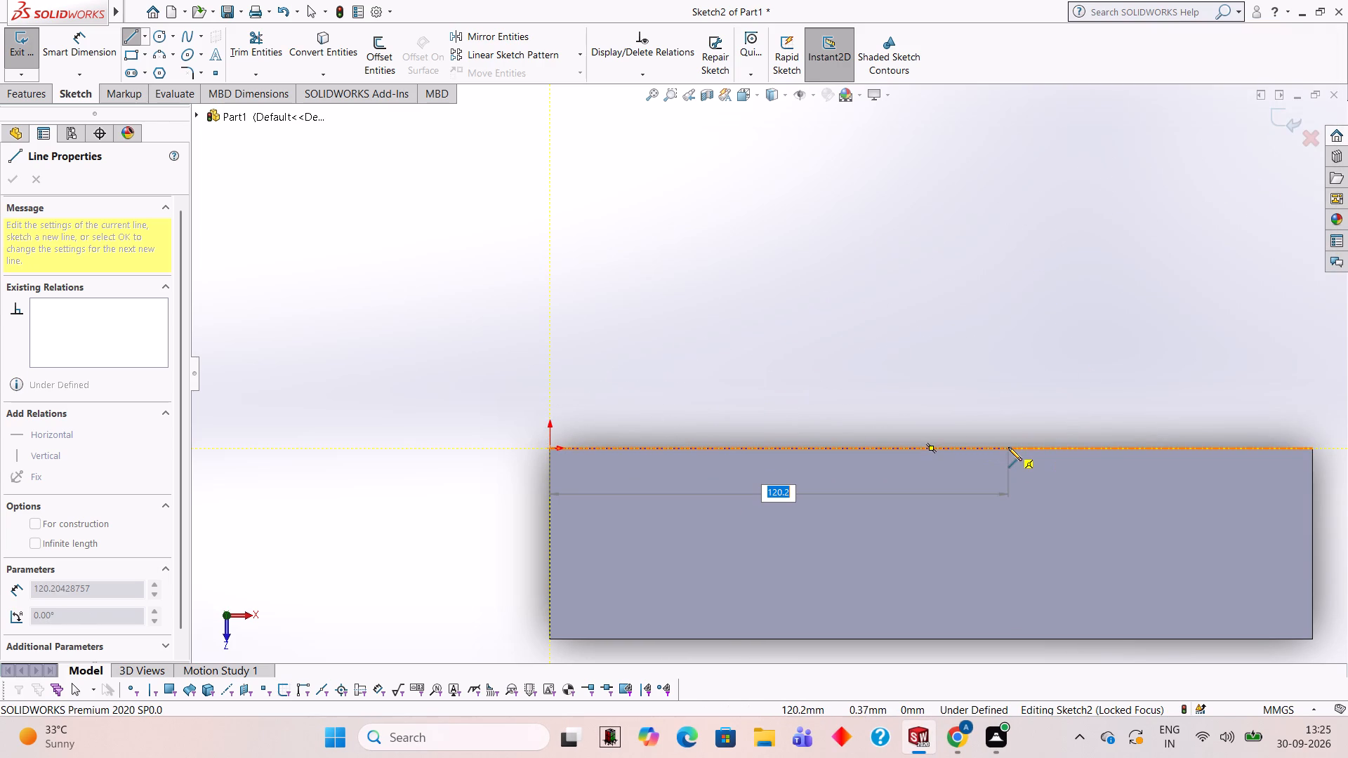
pyautogui.write('70')
pyautogui.press('Return')
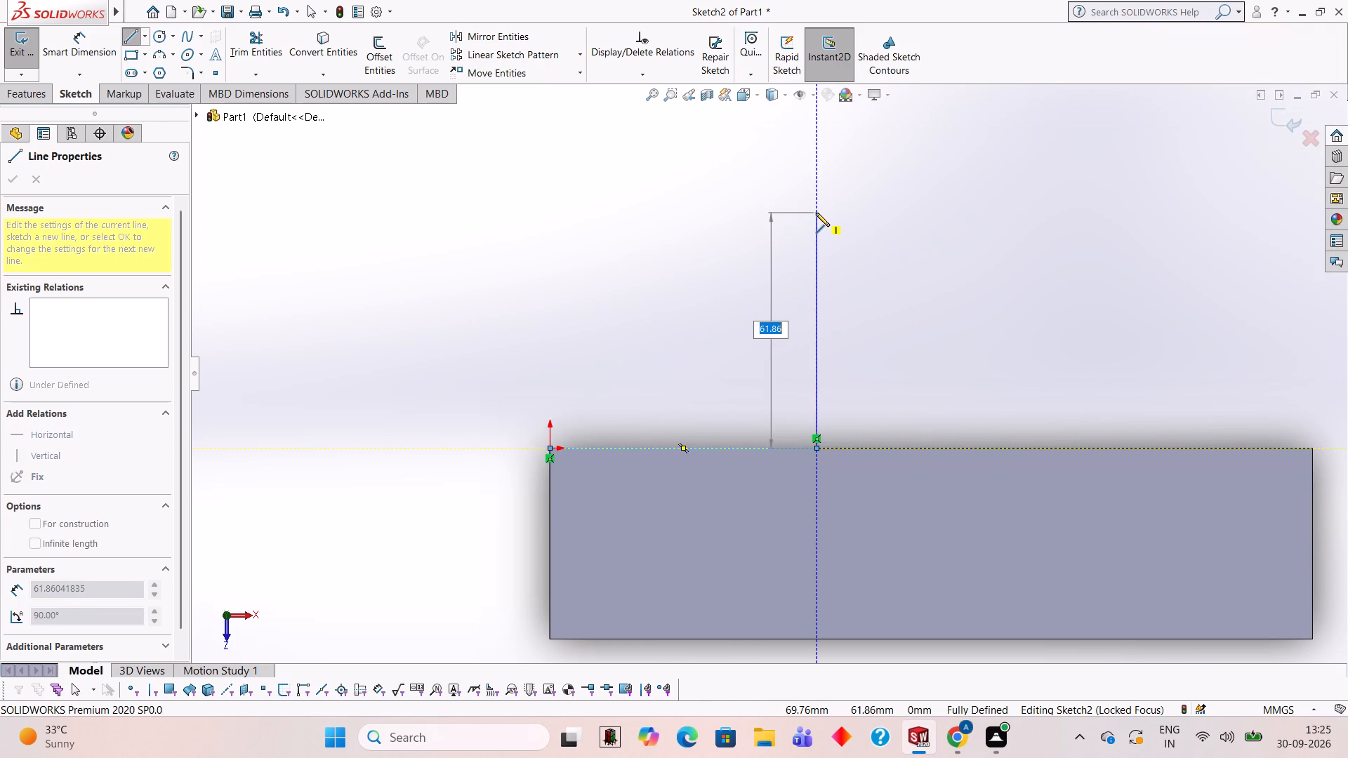
# Complete the 70 × 35 mm rectangle behind the block with a 35 mm side line, a parallel rear line and a closing line to the origin.
pyautogui.write('35')
pyautogui.press('Return')
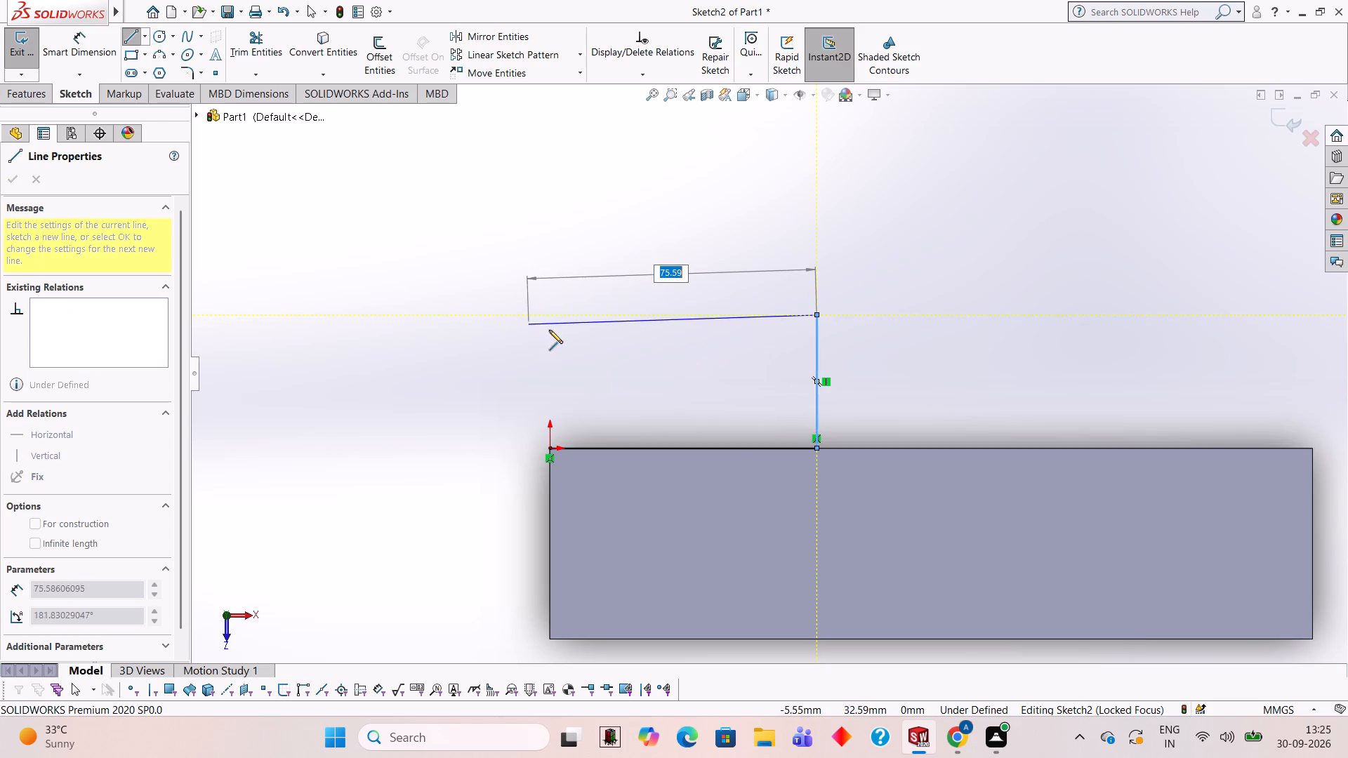
pyautogui.click(548, 314)
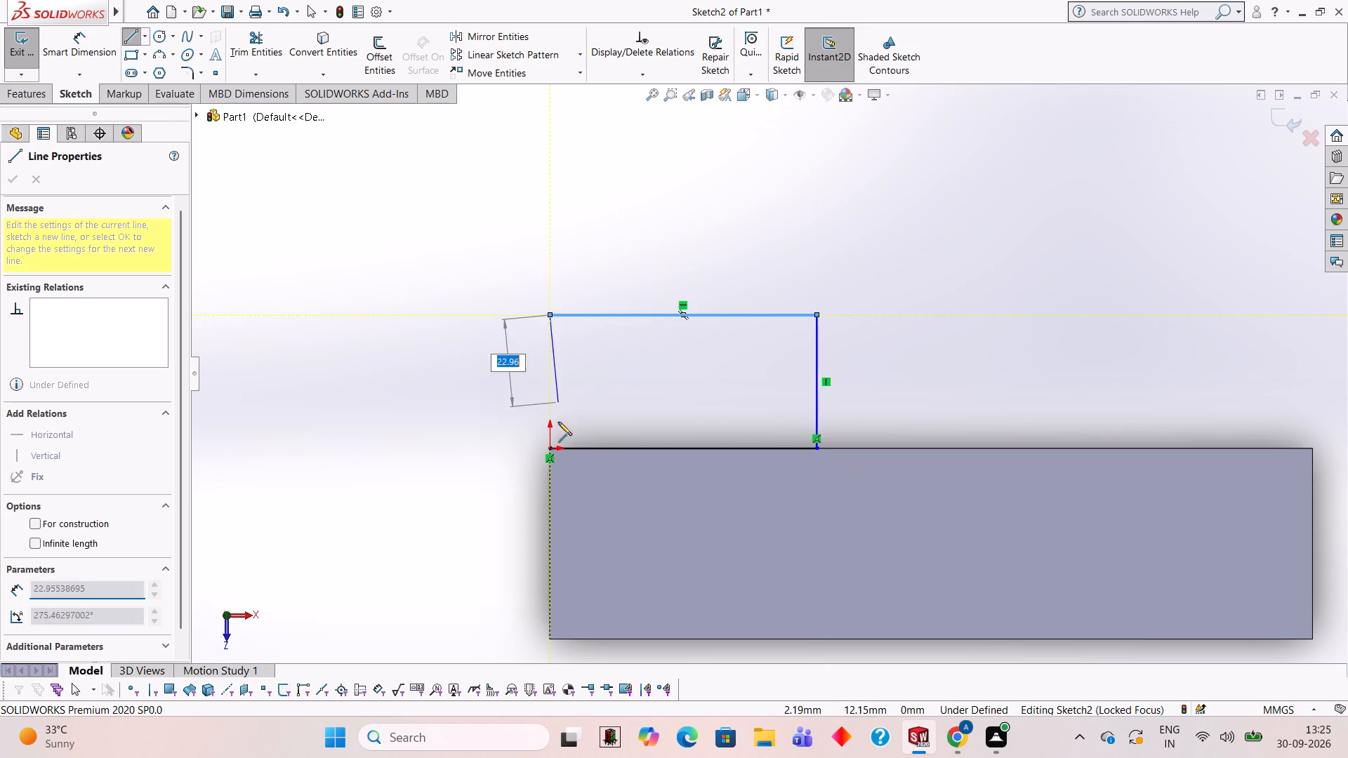
pyautogui.click(548, 448)
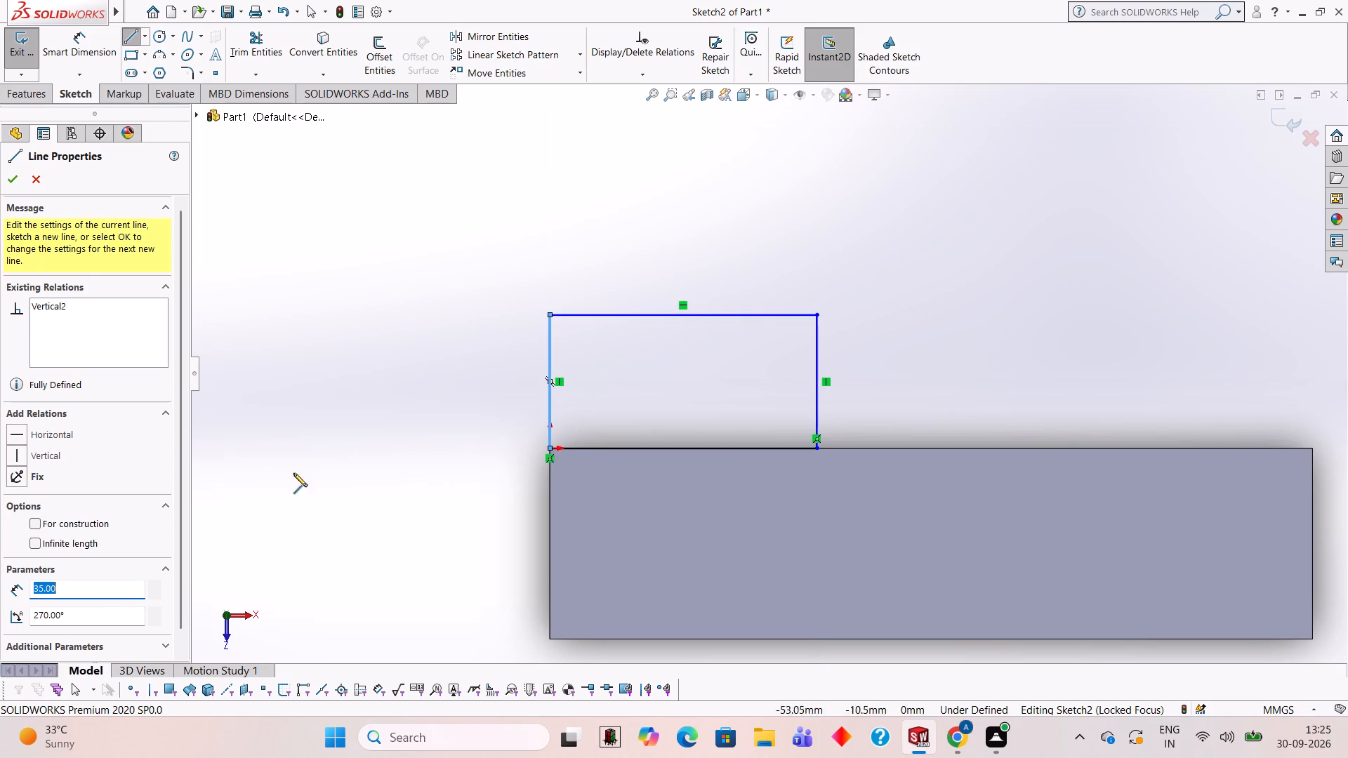
# Sketch a circle of radius 35 mm centred on the midpoint of the rectangle's rear line.
pyautogui.click(156, 32)
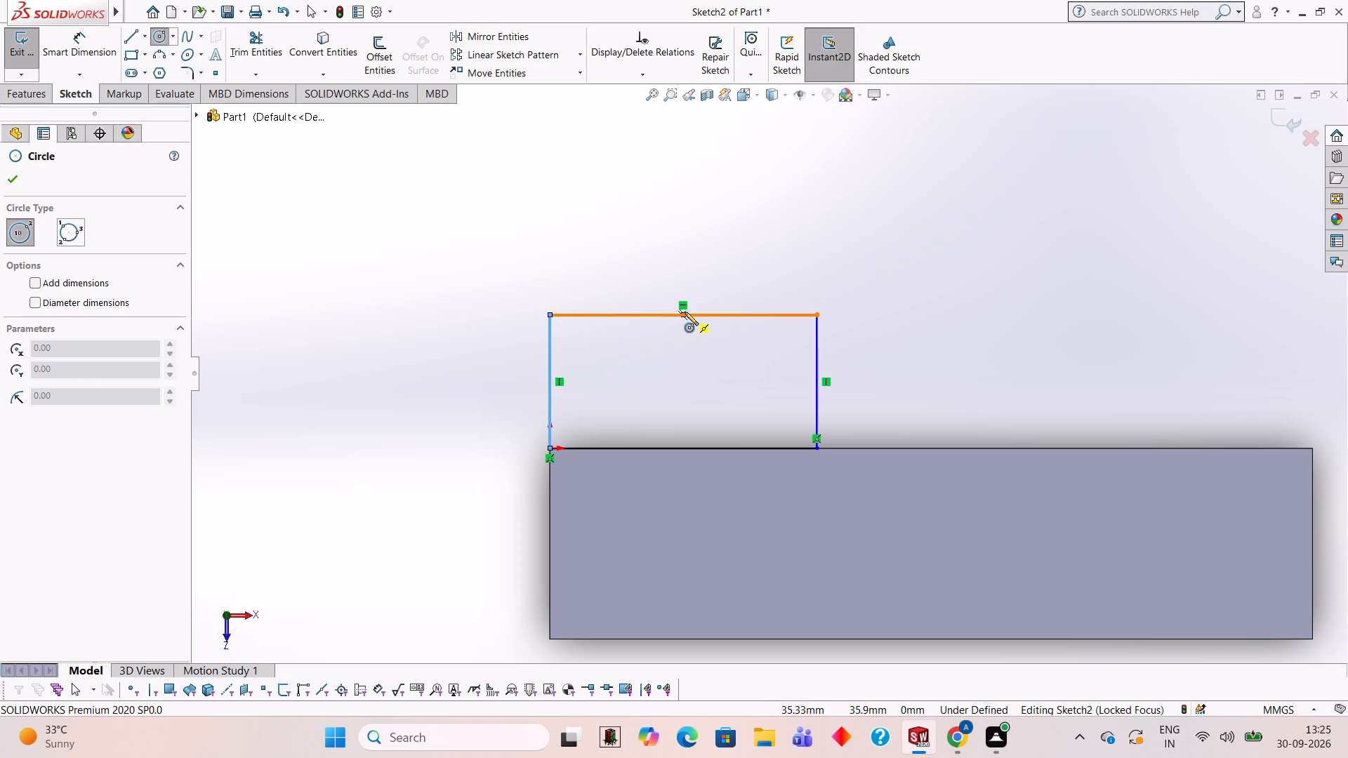
pyautogui.click(683, 314)
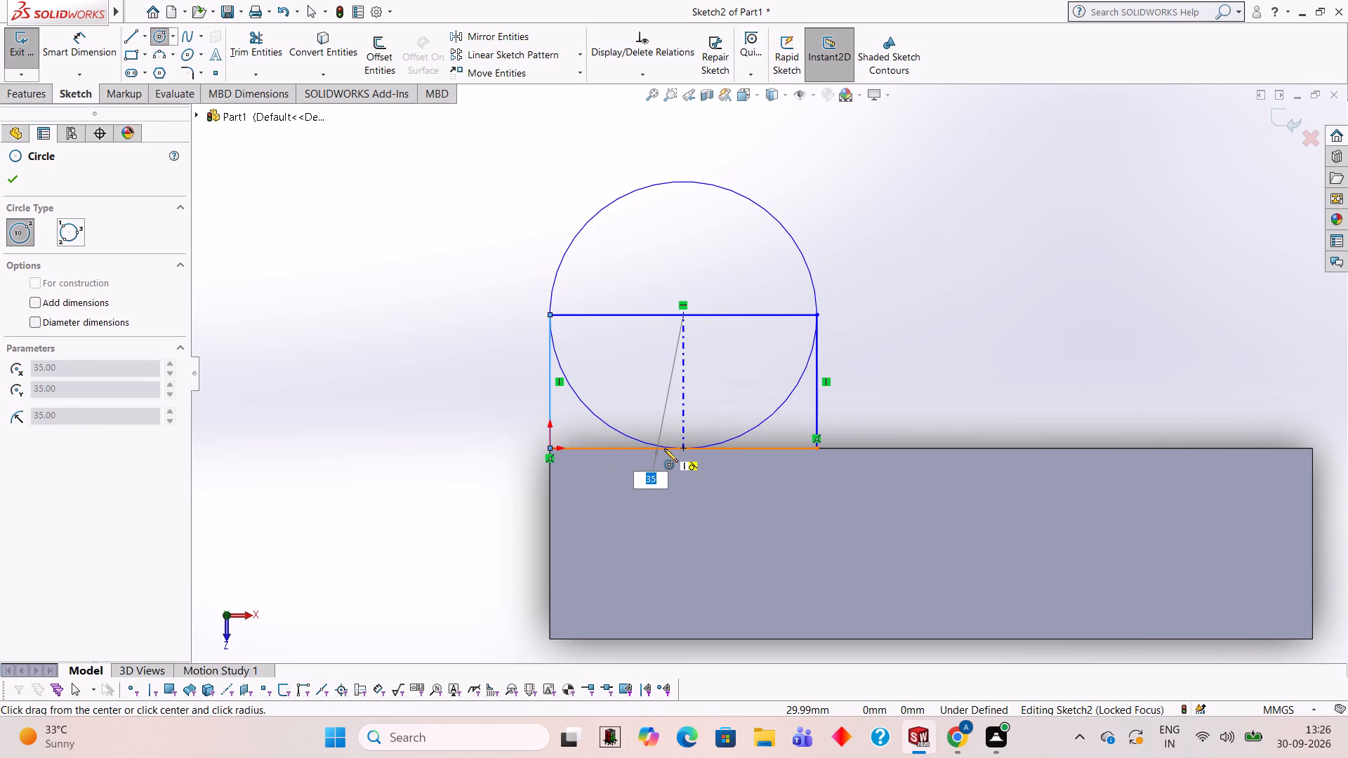
pyautogui.write('35')
pyautogui.press('Return')
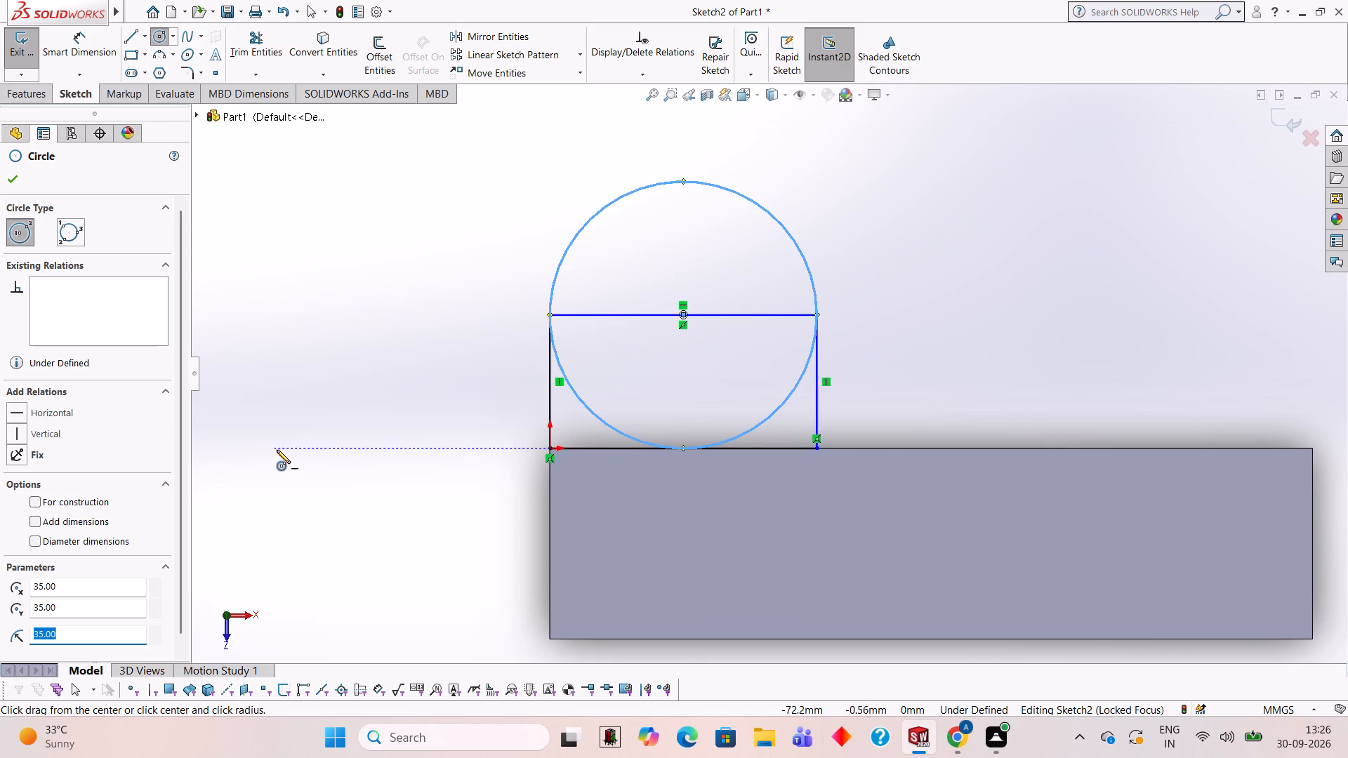
# Trim the circle's lower half and the rectangle's rear line, leaving a round-ended lug outline.
pyautogui.click(254, 64)
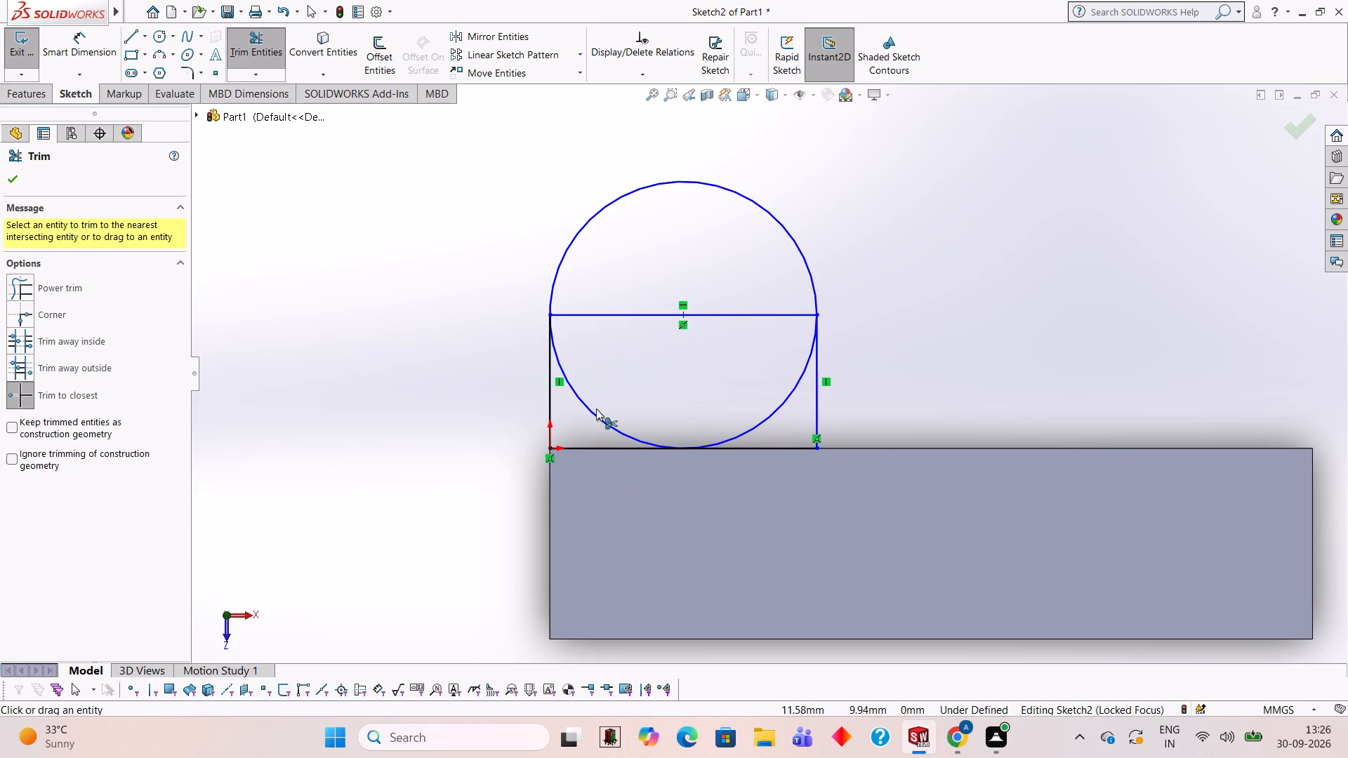
pyautogui.click(590, 408)
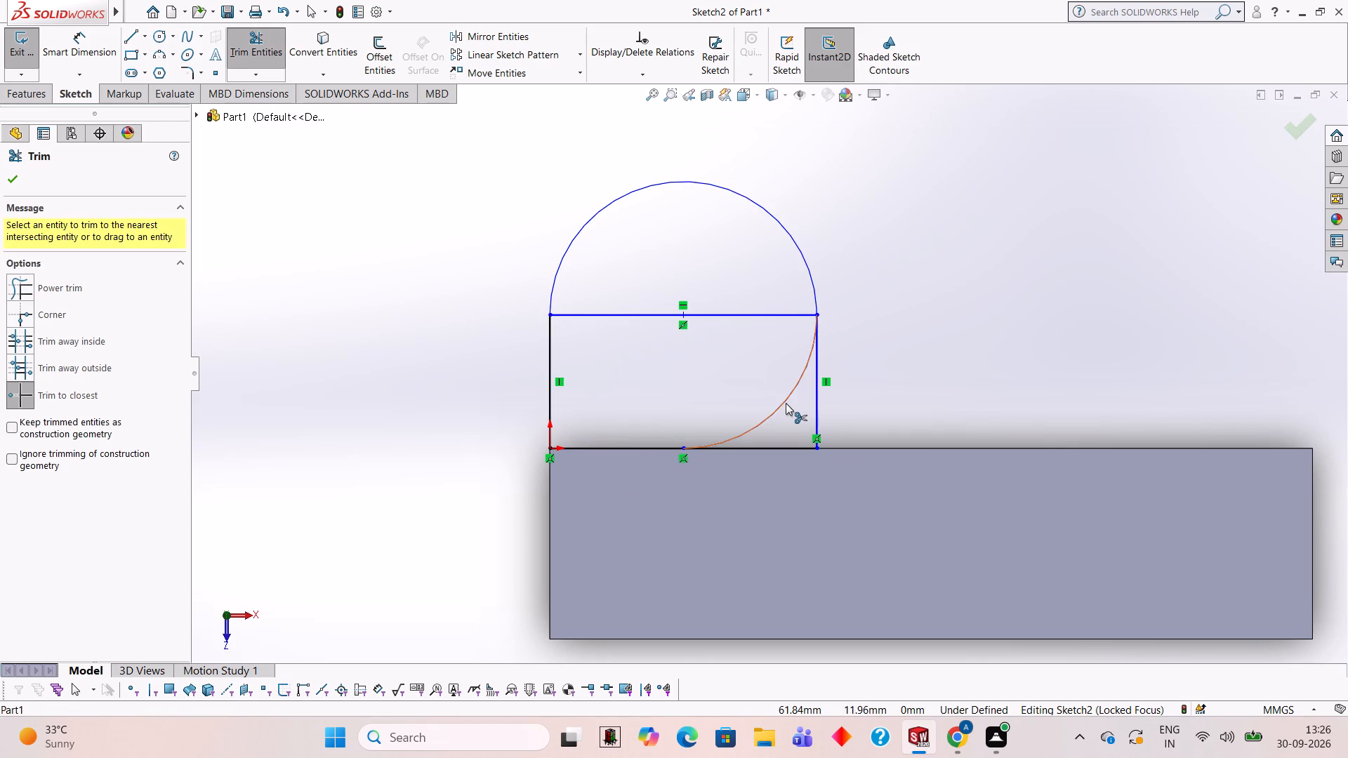
pyautogui.click(786, 403)
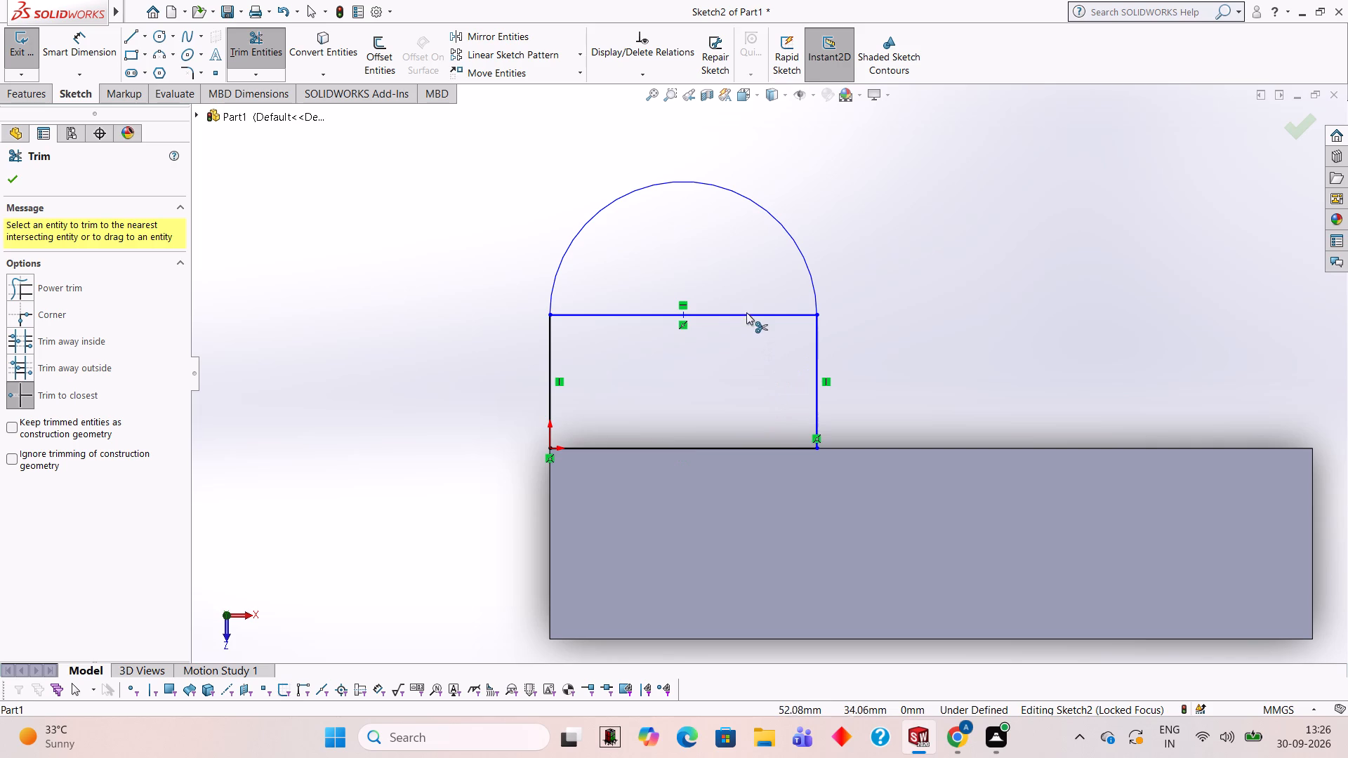
pyautogui.click(746, 311)
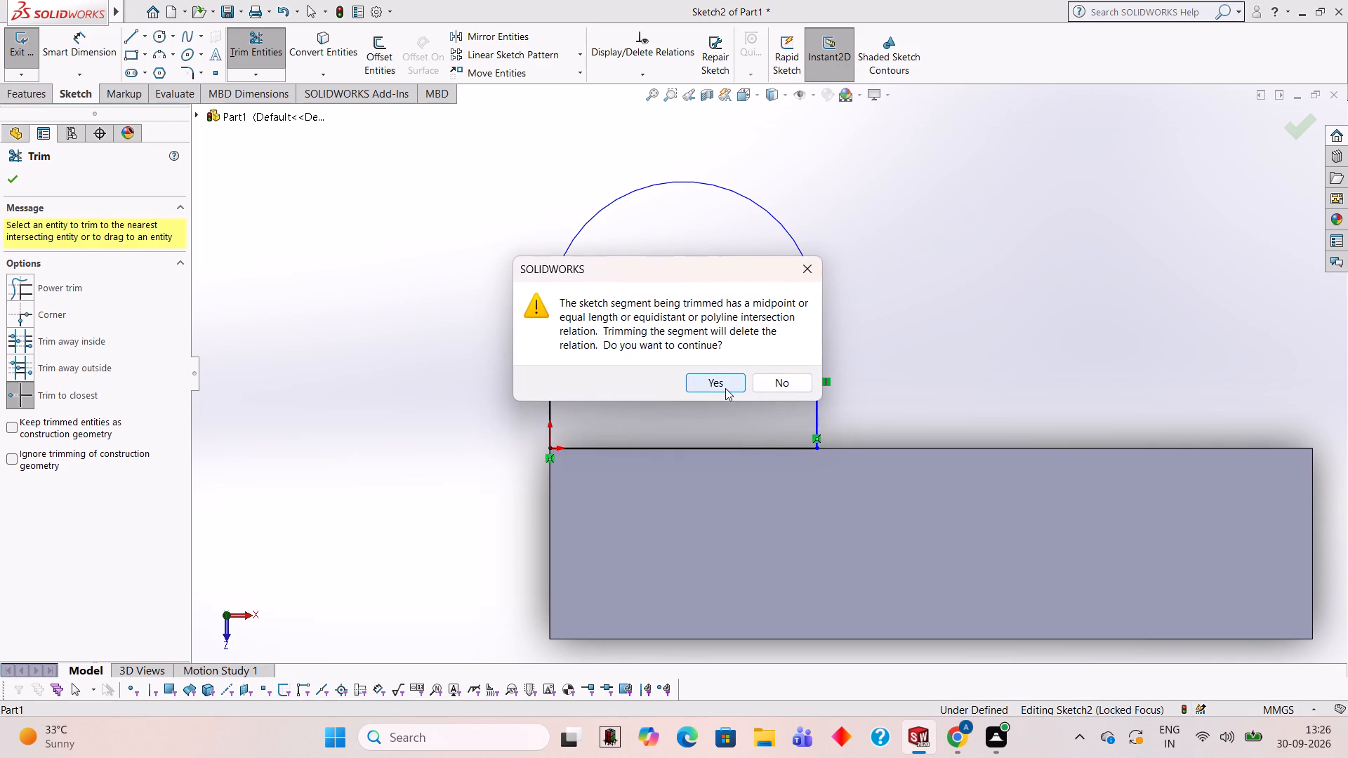
pyautogui.click(725, 388)
# Extrude the lug profile as a blind boss 50 mm deep, reversed downward along the block's back face and merged with it.
pyautogui.moveTo(868, 272); pyautogui.dragTo(887, 511, button='middle')
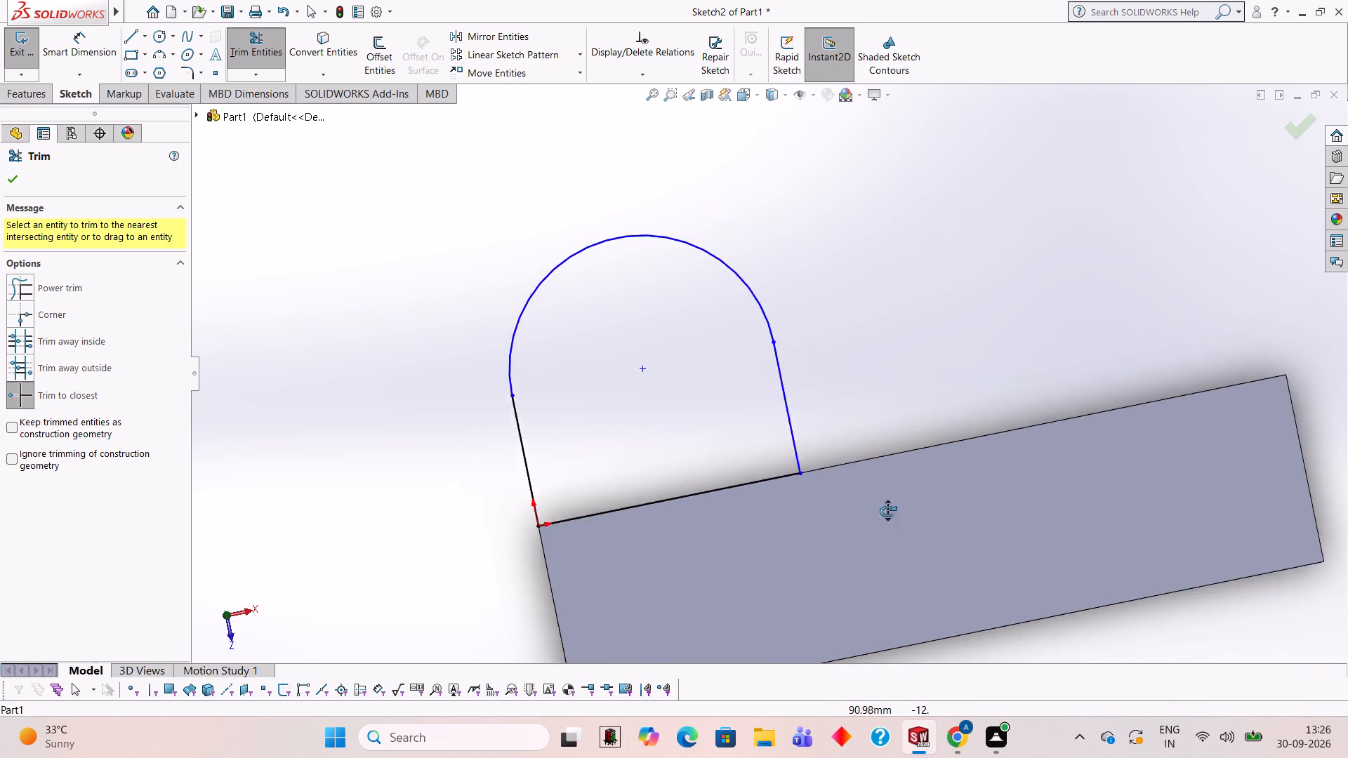
pyautogui.moveTo(887, 511); pyautogui.dragTo(854, 548, button='middle')
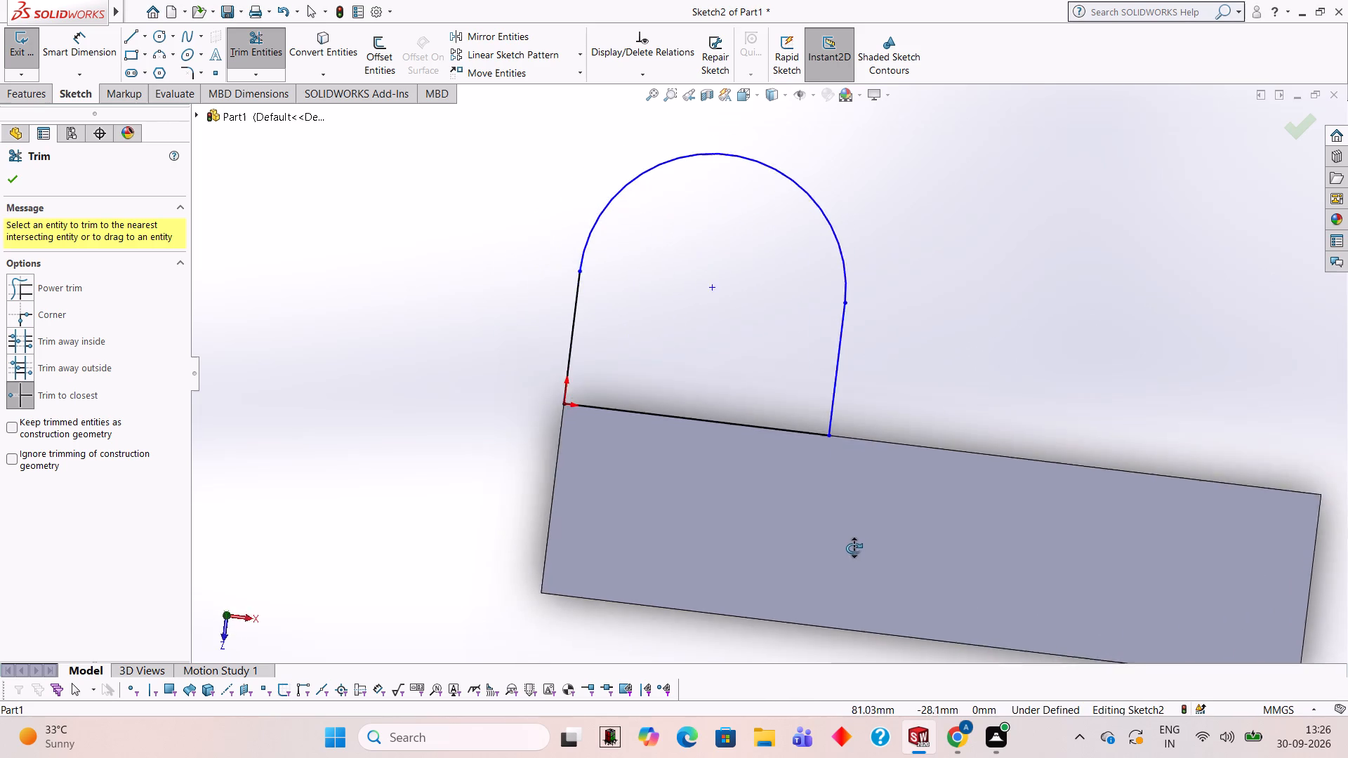
pyautogui.moveTo(854, 548); pyautogui.dragTo(868, 566, button='middle')
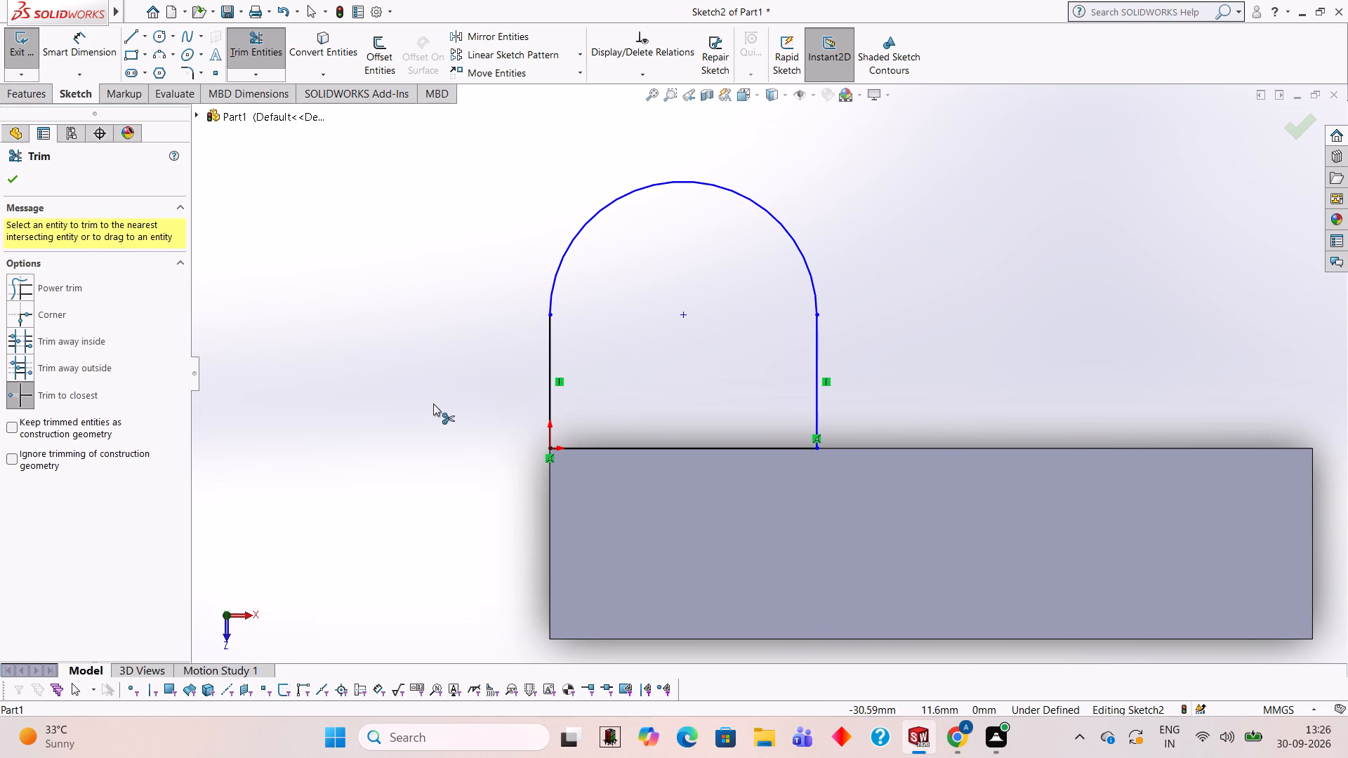
pyautogui.moveTo(440, 364); pyautogui.dragTo(696, 261, button='middle')
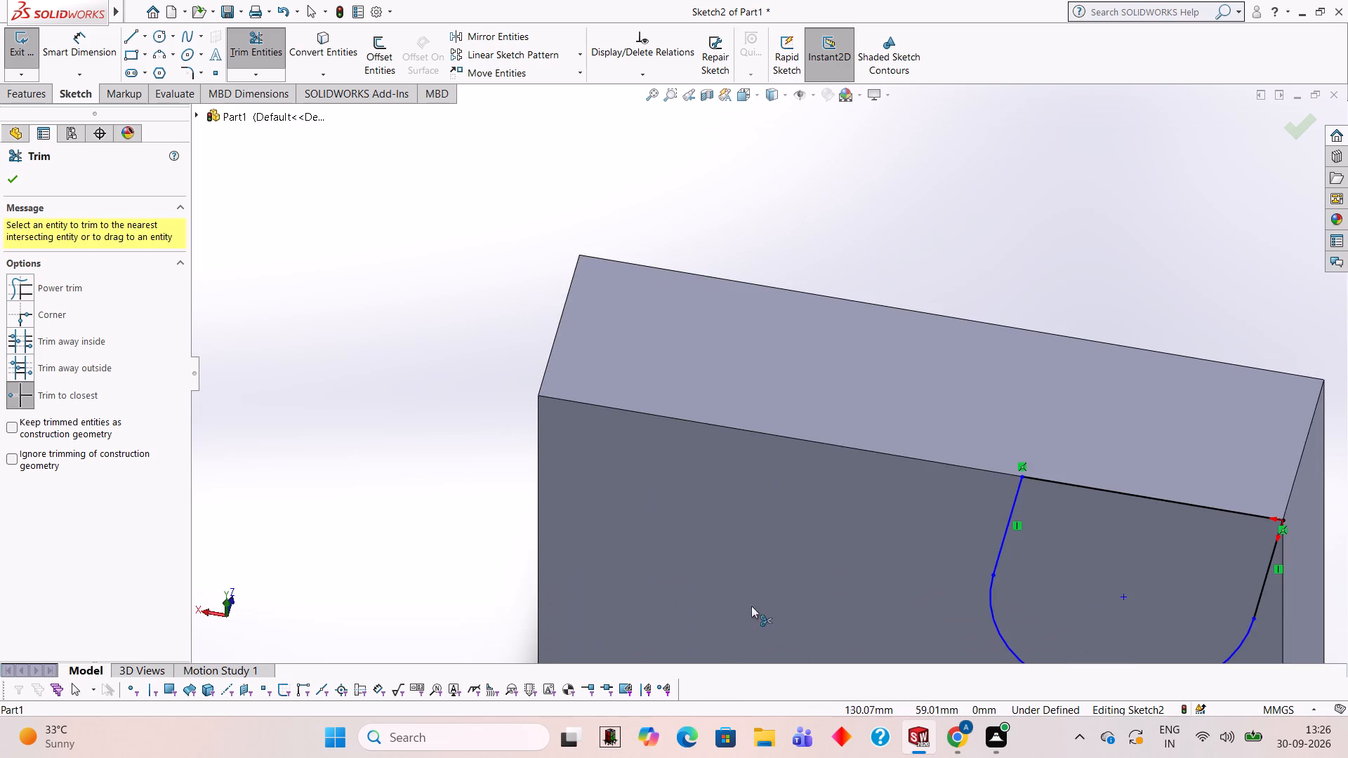
pyautogui.moveTo(751, 606); pyautogui.dragTo(781, 250, button='middle')
pyautogui.moveTo(789, 407); pyautogui.dragTo(774, 348, button='middle')
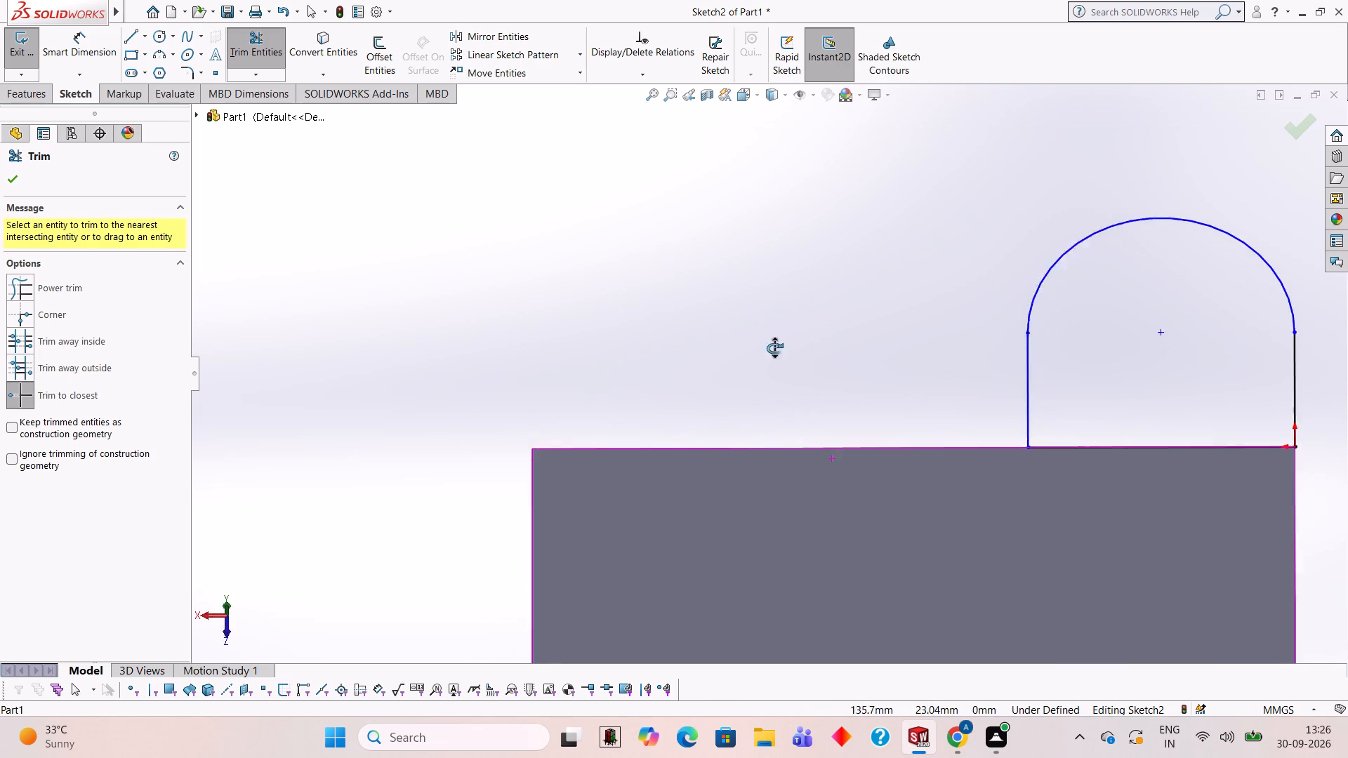
pyautogui.moveTo(774, 348); pyautogui.dragTo(779, 336, button='middle')
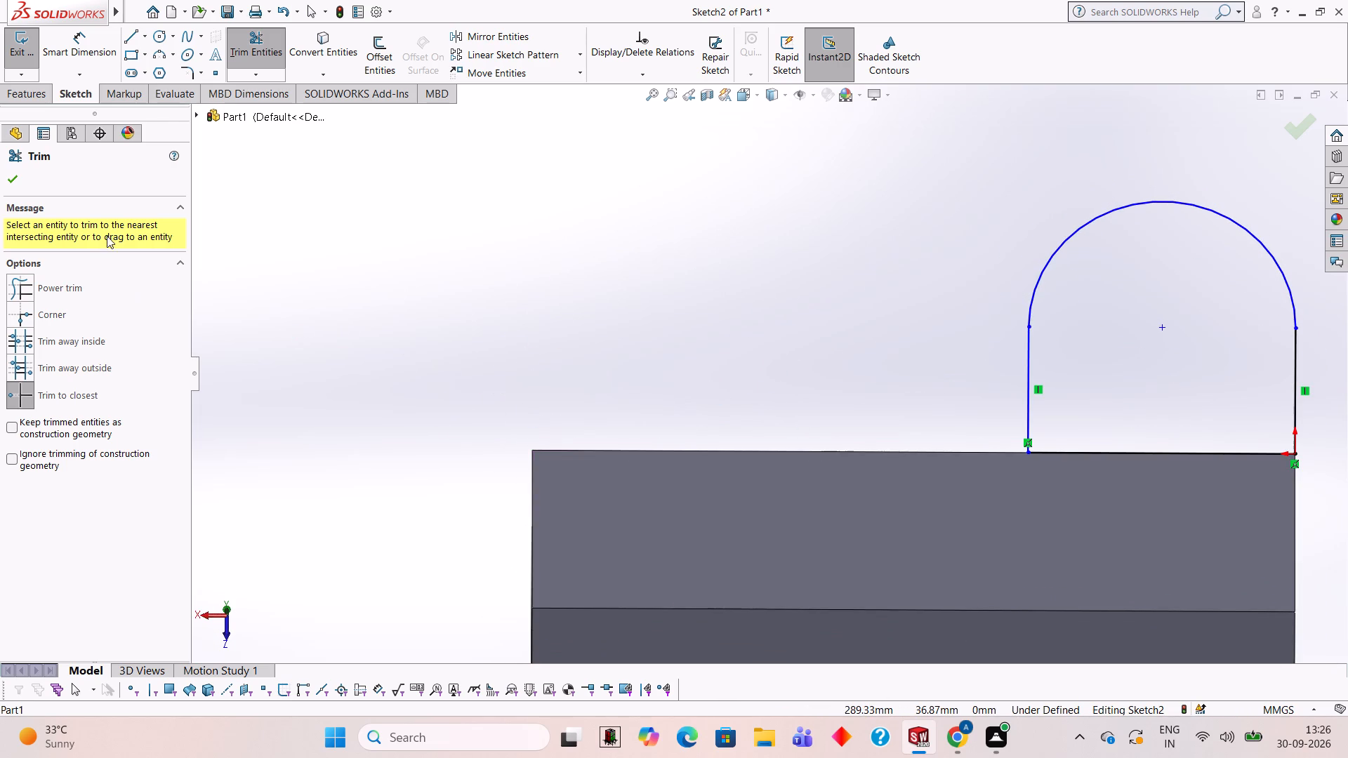
pyautogui.click(32, 102)
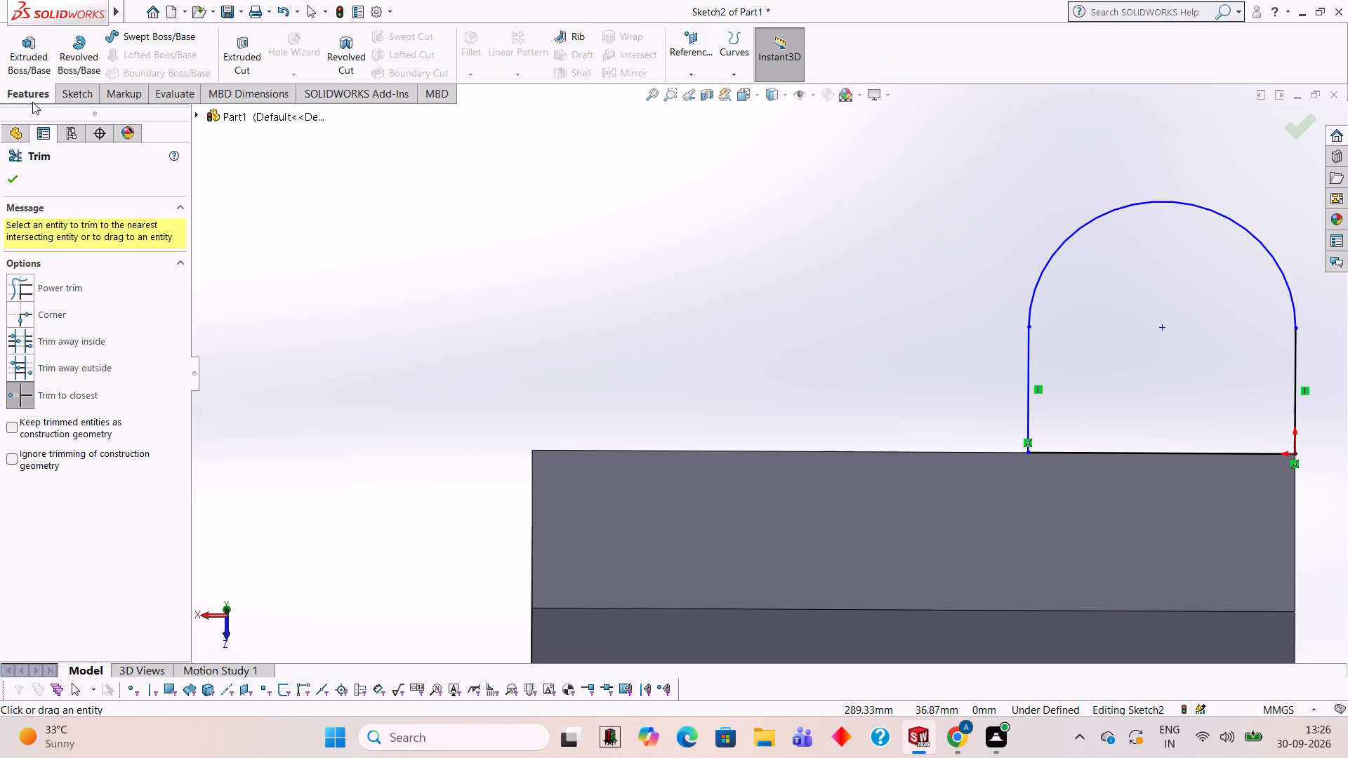
pyautogui.click(29, 42)
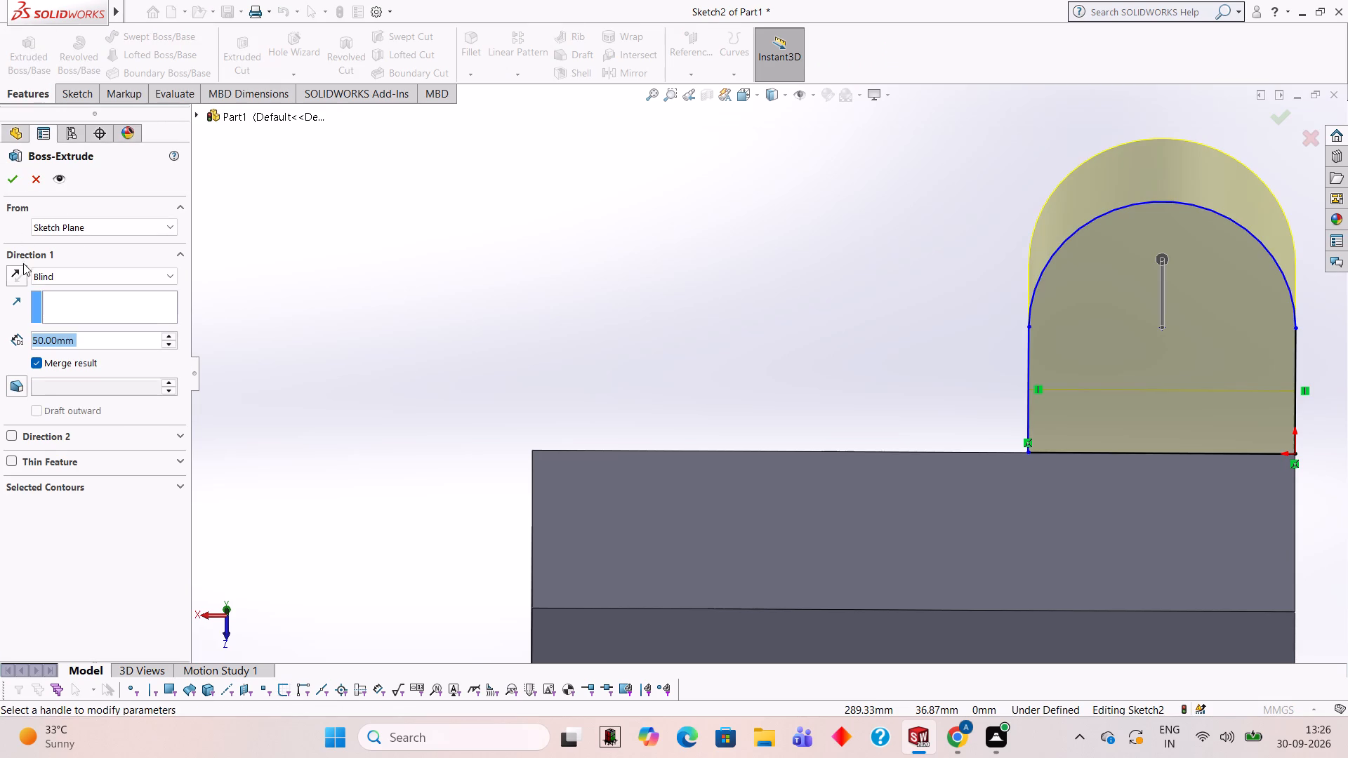
pyautogui.click(22, 276)
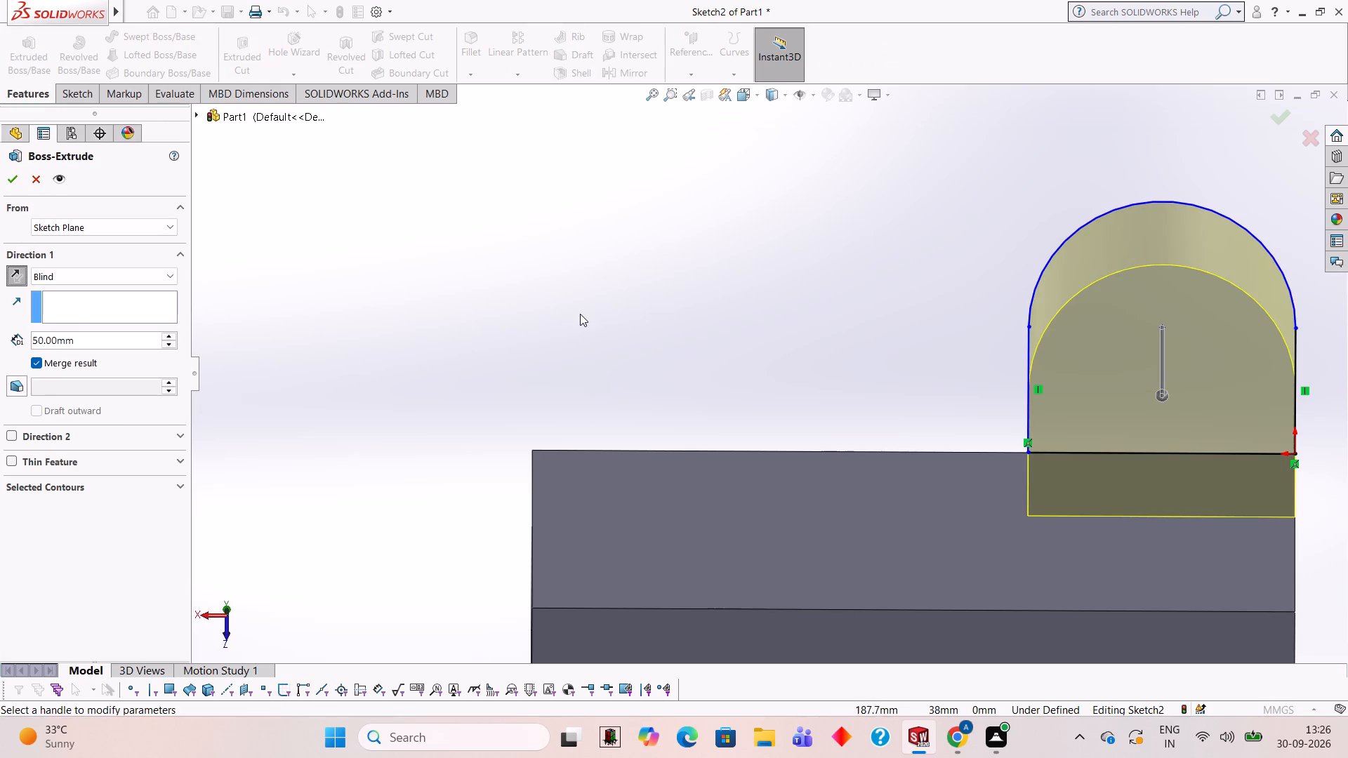
pyautogui.moveTo(580, 314); pyautogui.dragTo(597, 467, button='middle')
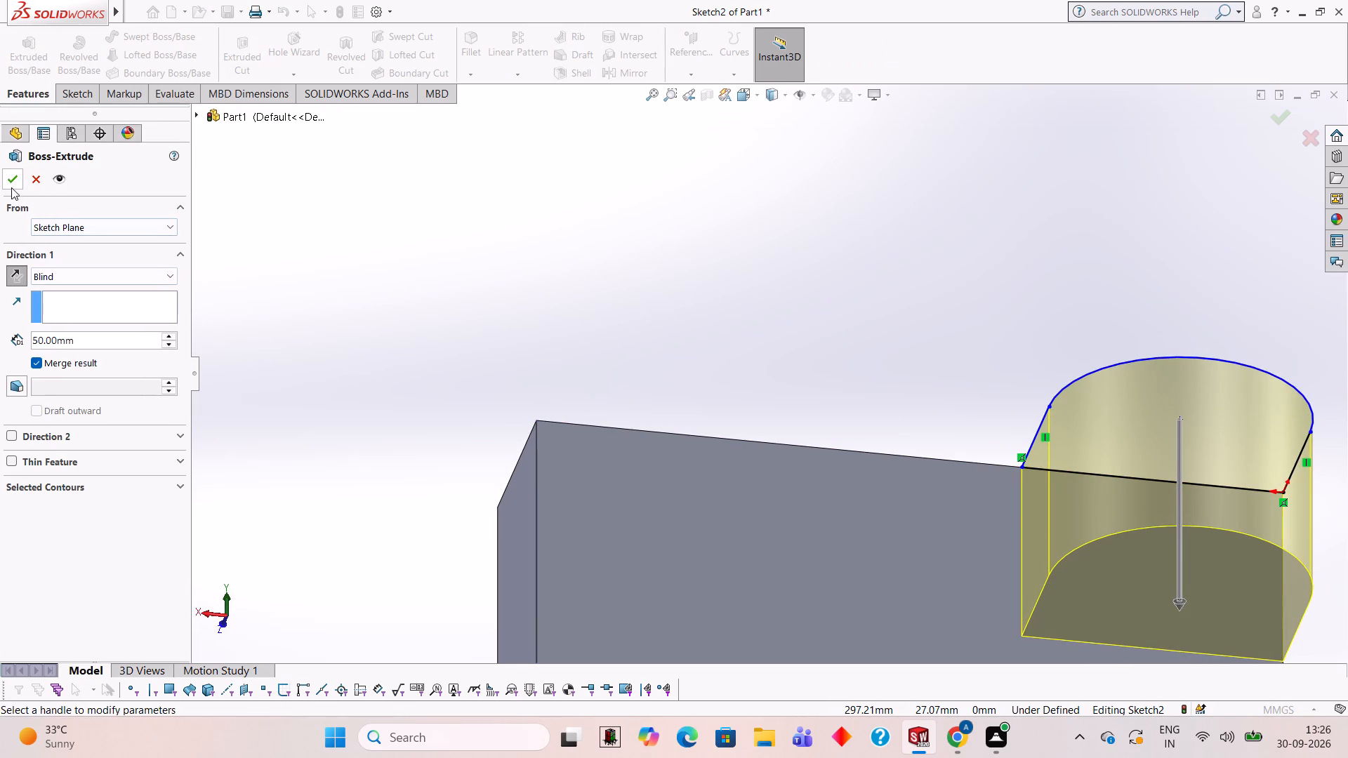
pyautogui.click(11, 178)
pyautogui.click(362, 269)
# Start a sketch on the part's top face and draw a 70 mm line along the back edge from the corner farthest from the lug.
pyautogui.scroll(1, 670, 369)
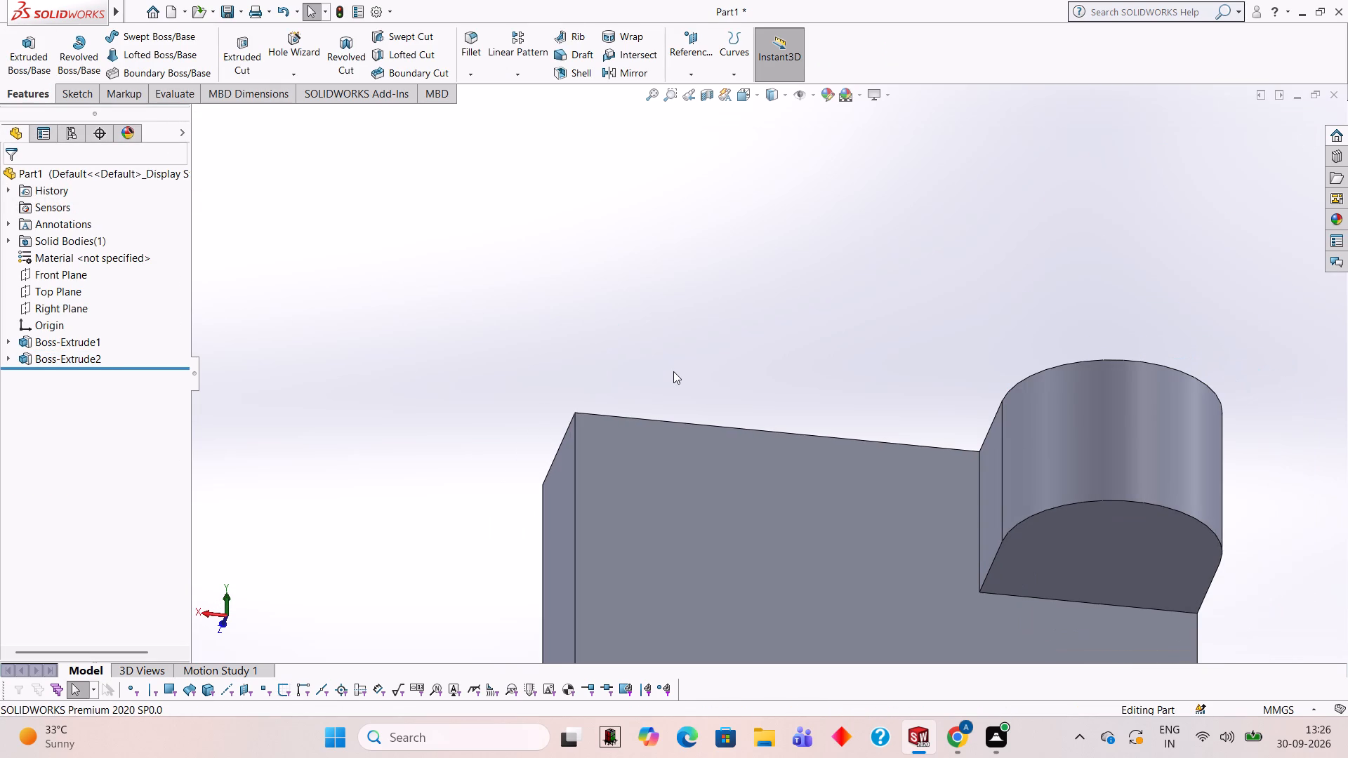
pyautogui.scroll(2, 823, 442)
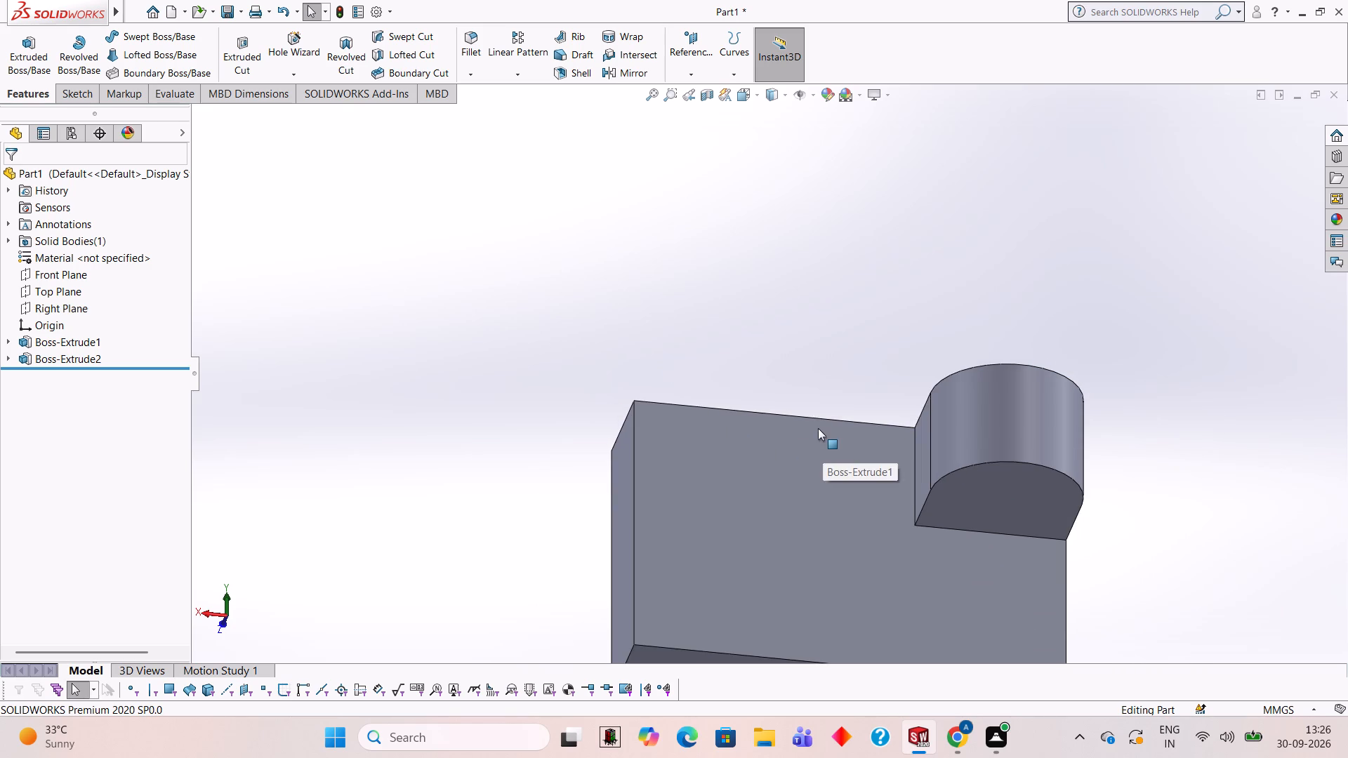
pyautogui.moveTo(817, 427); pyautogui.dragTo(802, 504, button='middle')
pyautogui.moveTo(856, 355); pyautogui.dragTo(548, 611, button='middle')
pyautogui.moveTo(669, 335); pyautogui.dragTo(698, 519, button='middle')
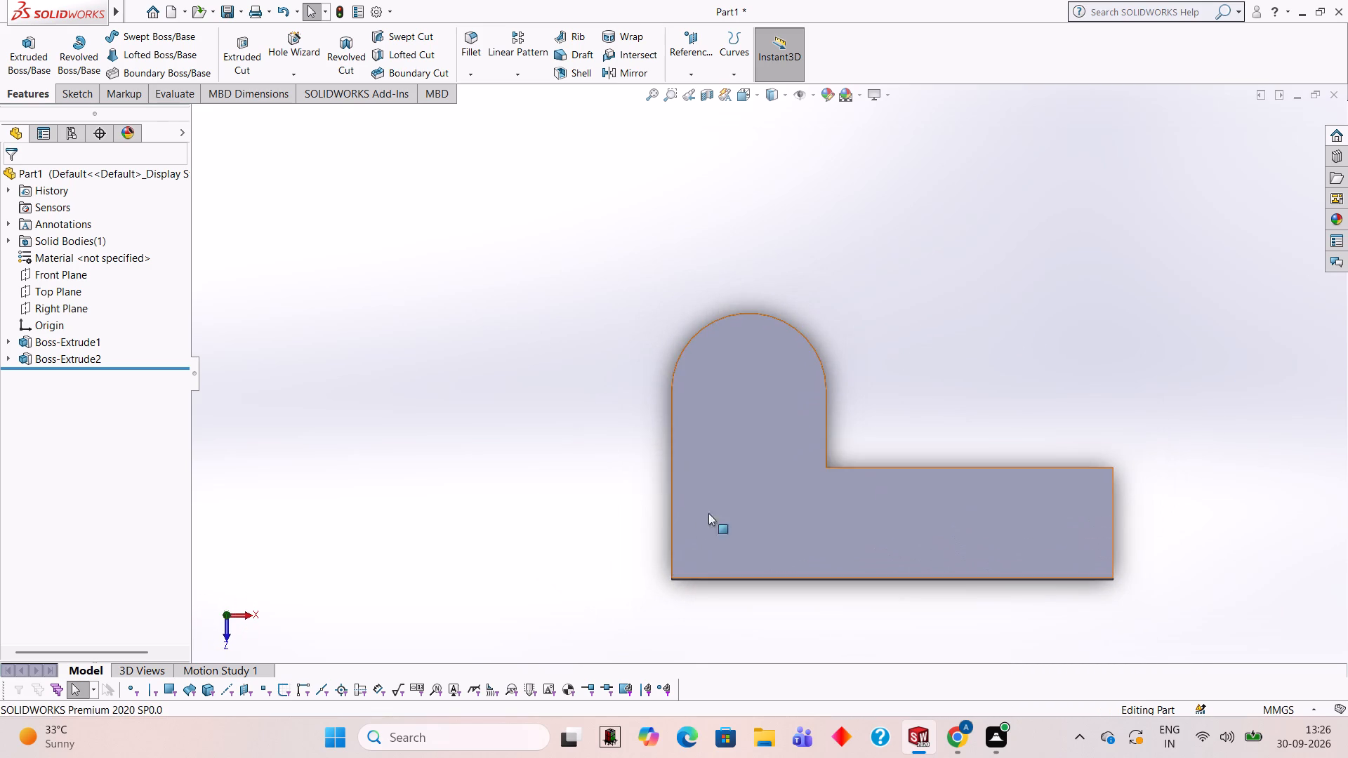
pyautogui.scroll(1, 1236, 557)
pyautogui.scroll(-2, 1239, 560)
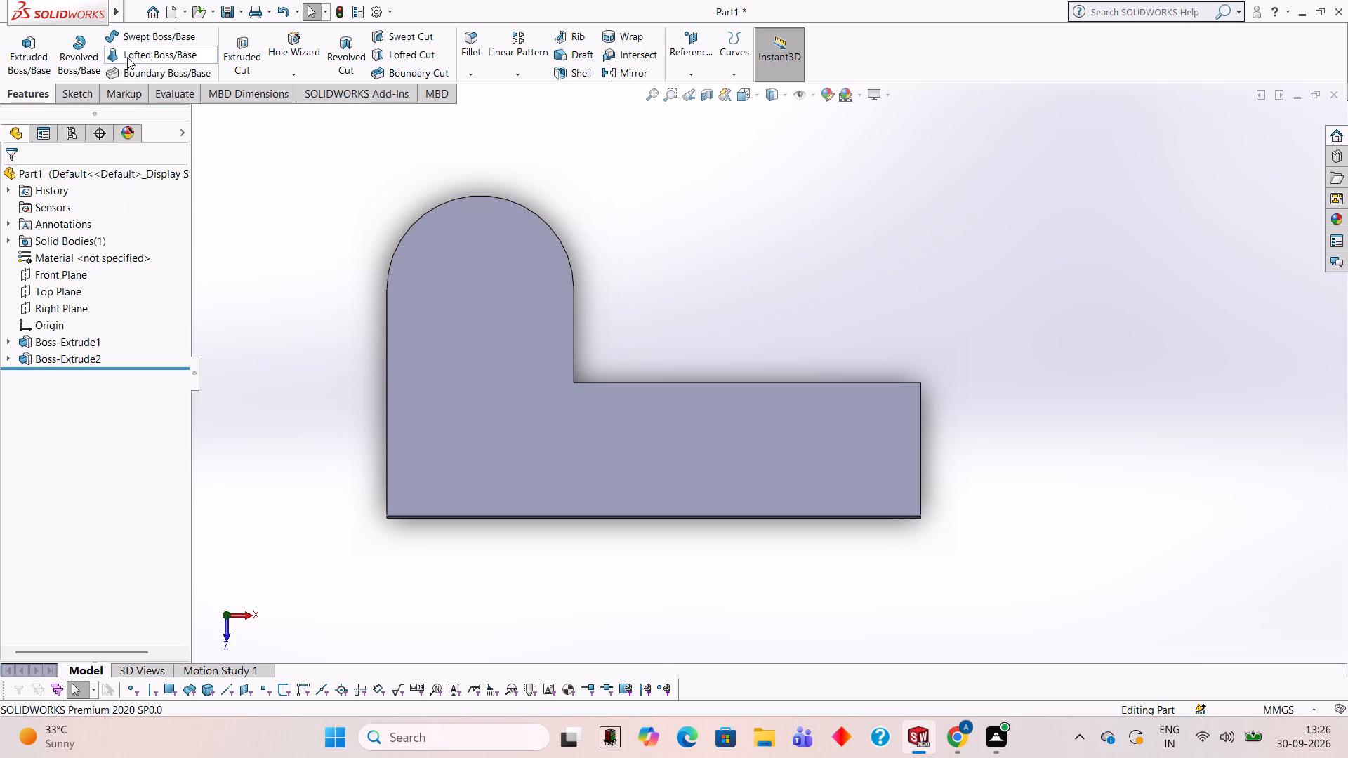
pyautogui.click(74, 100)
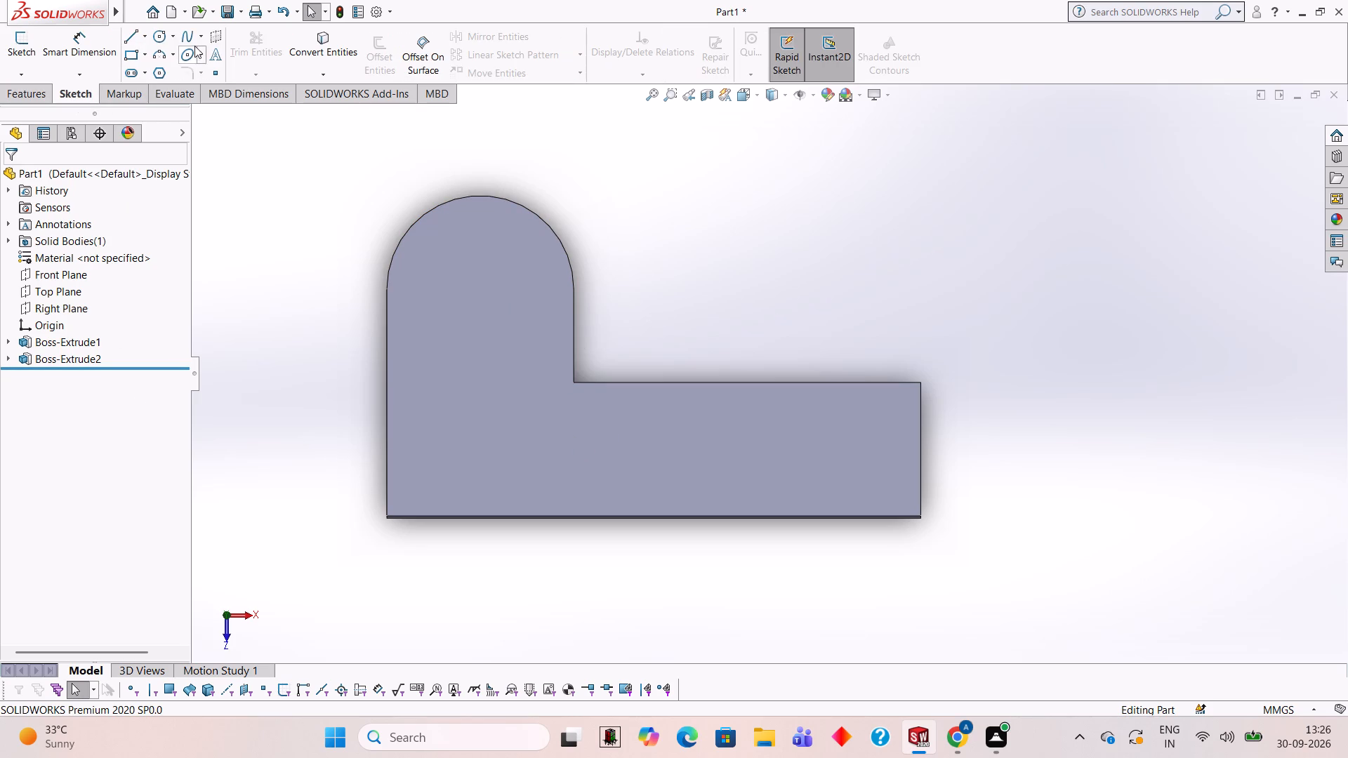
pyautogui.click(127, 40)
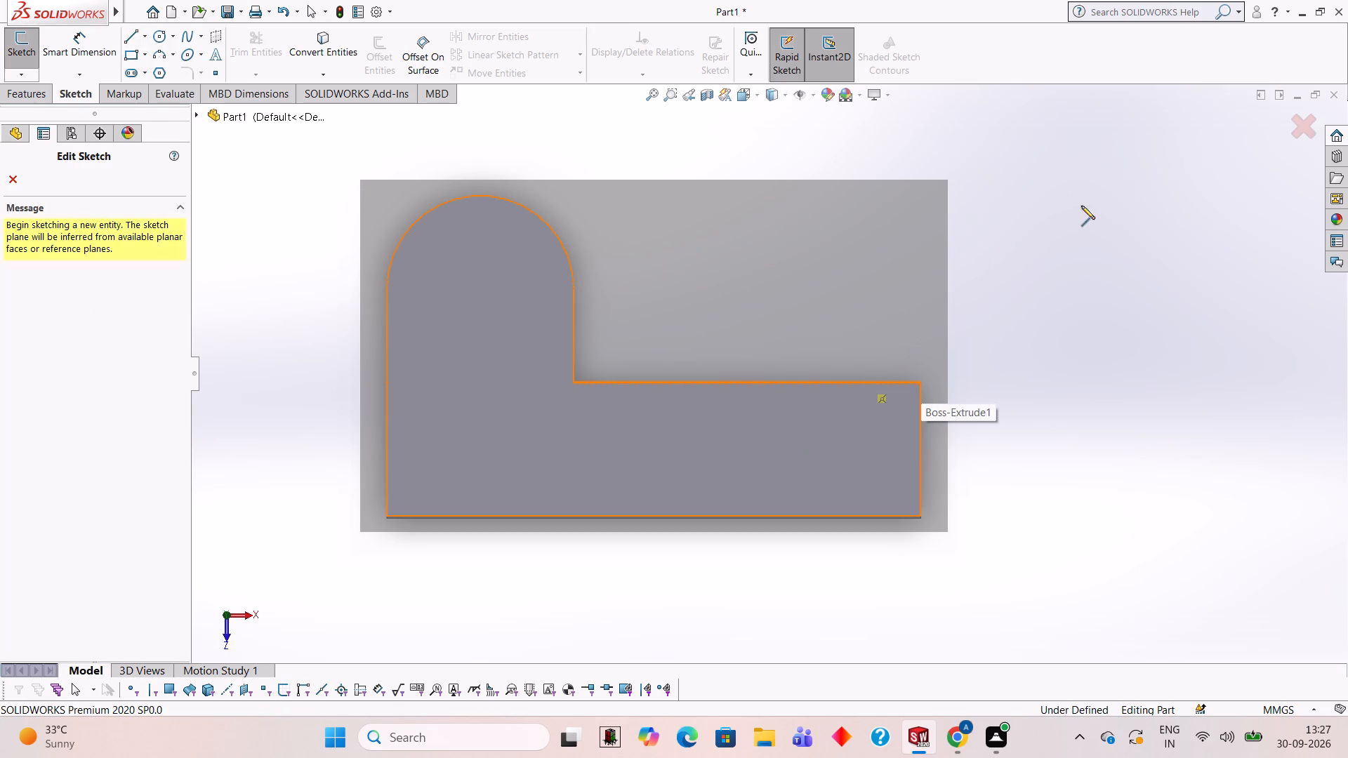
pyautogui.press('Escape')
pyautogui.click(557, 441)
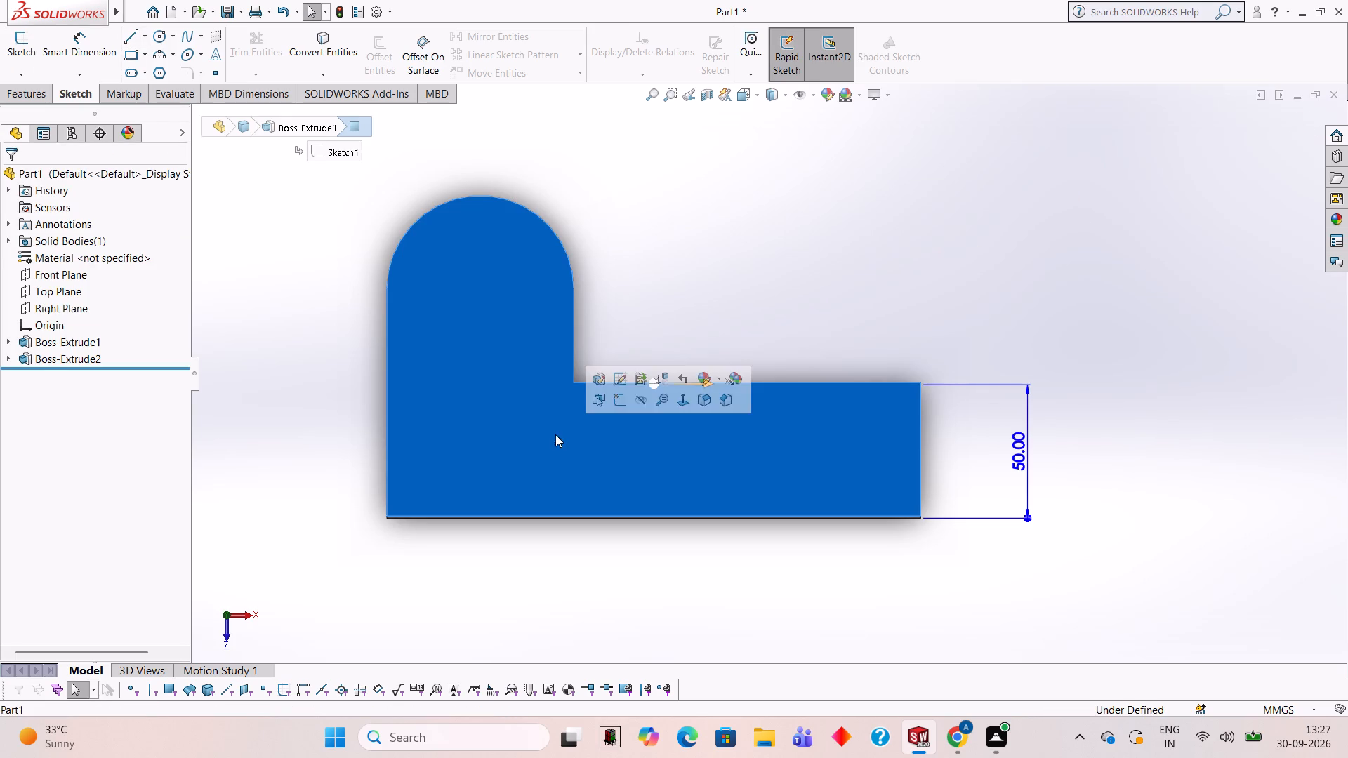
pyautogui.click(625, 396)
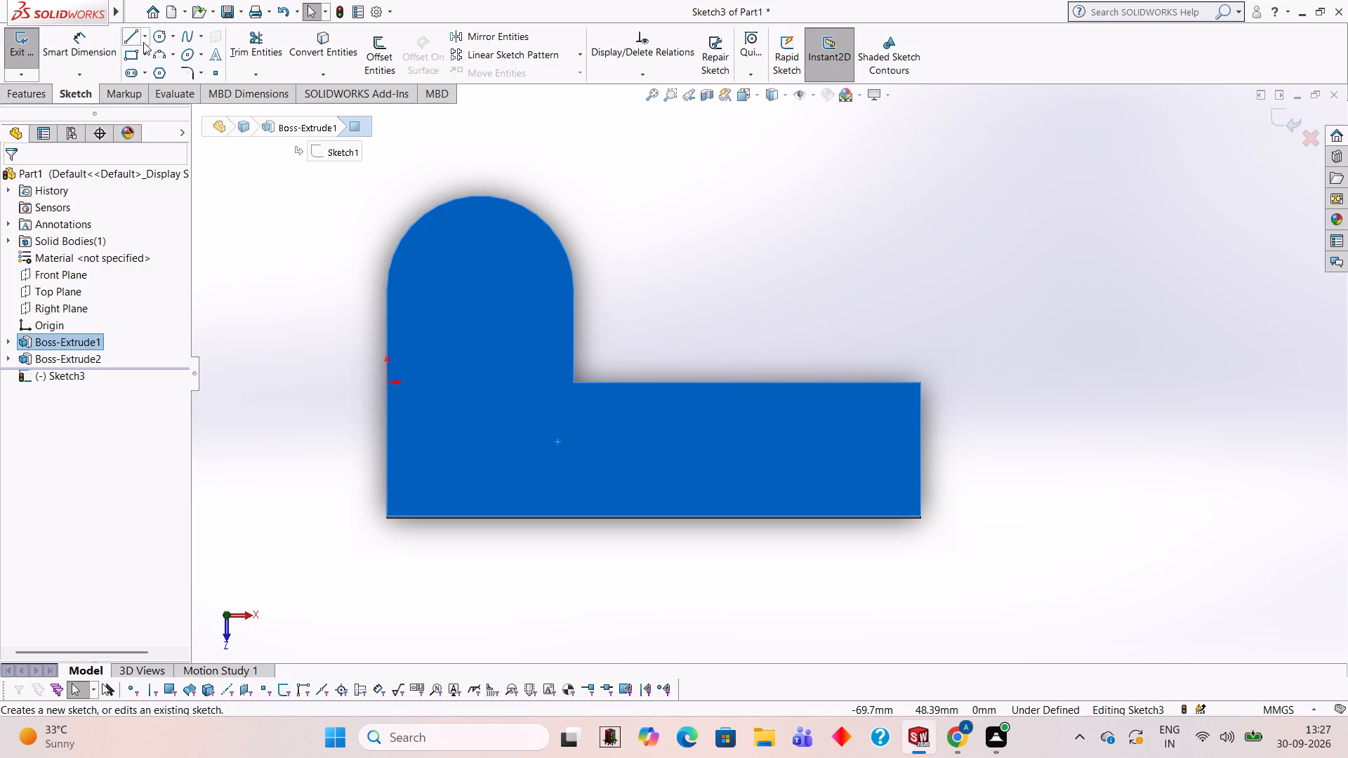
pyautogui.click(133, 38)
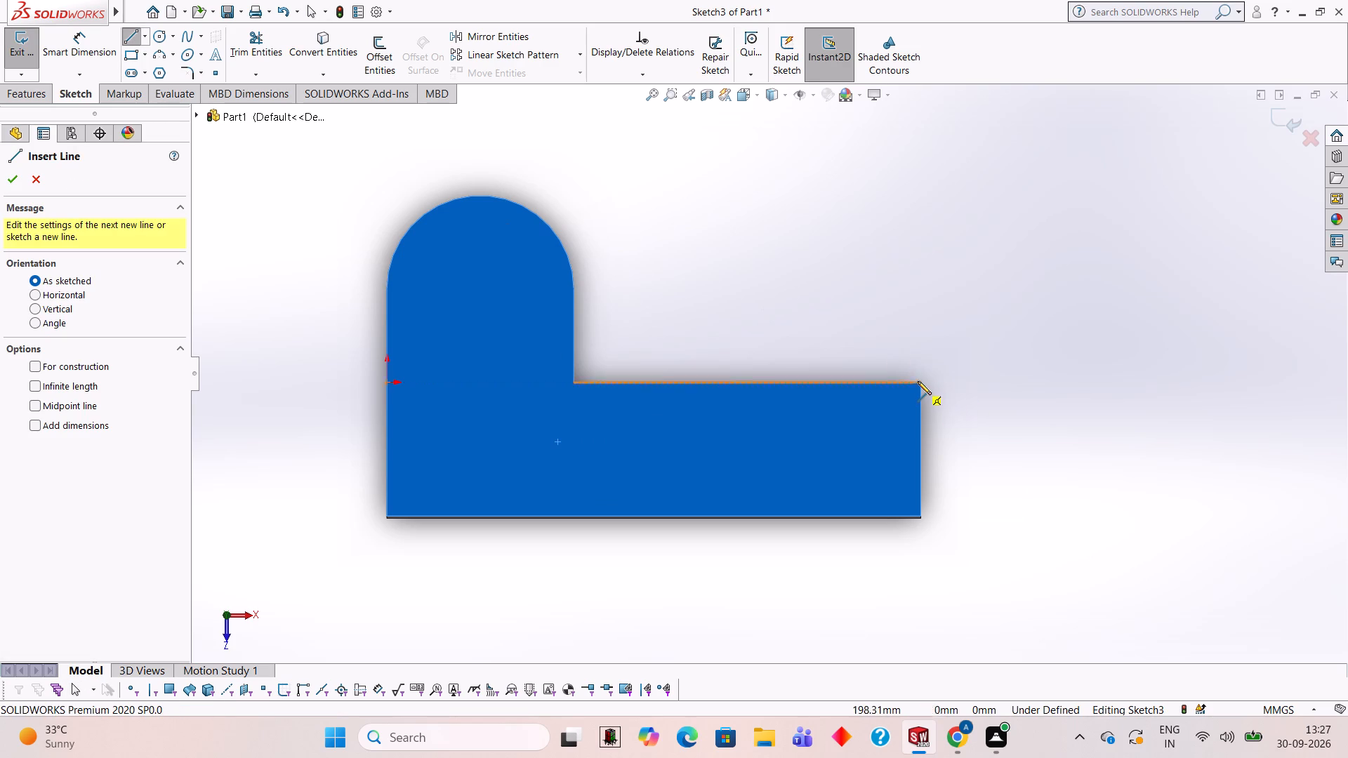
pyautogui.click(920, 381)
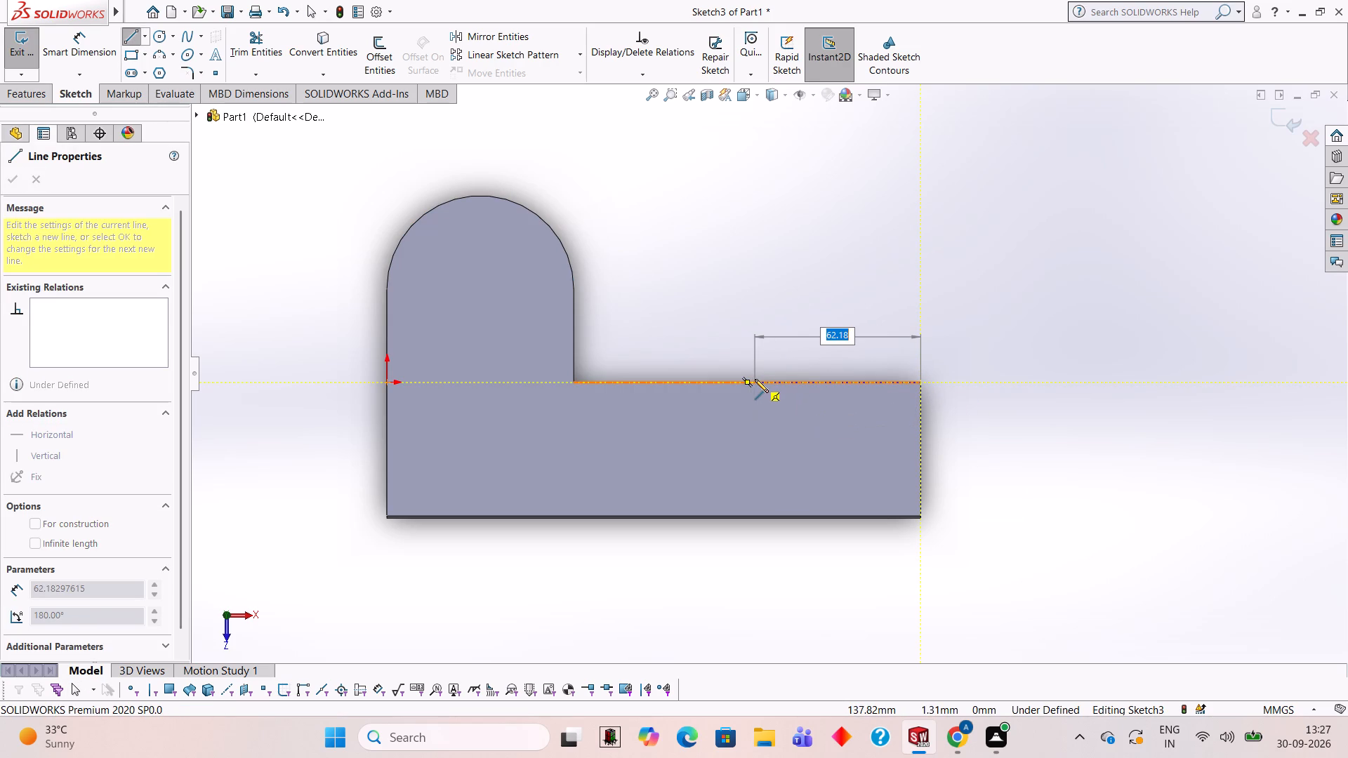
pyautogui.write('70')
pyautogui.press('Return')
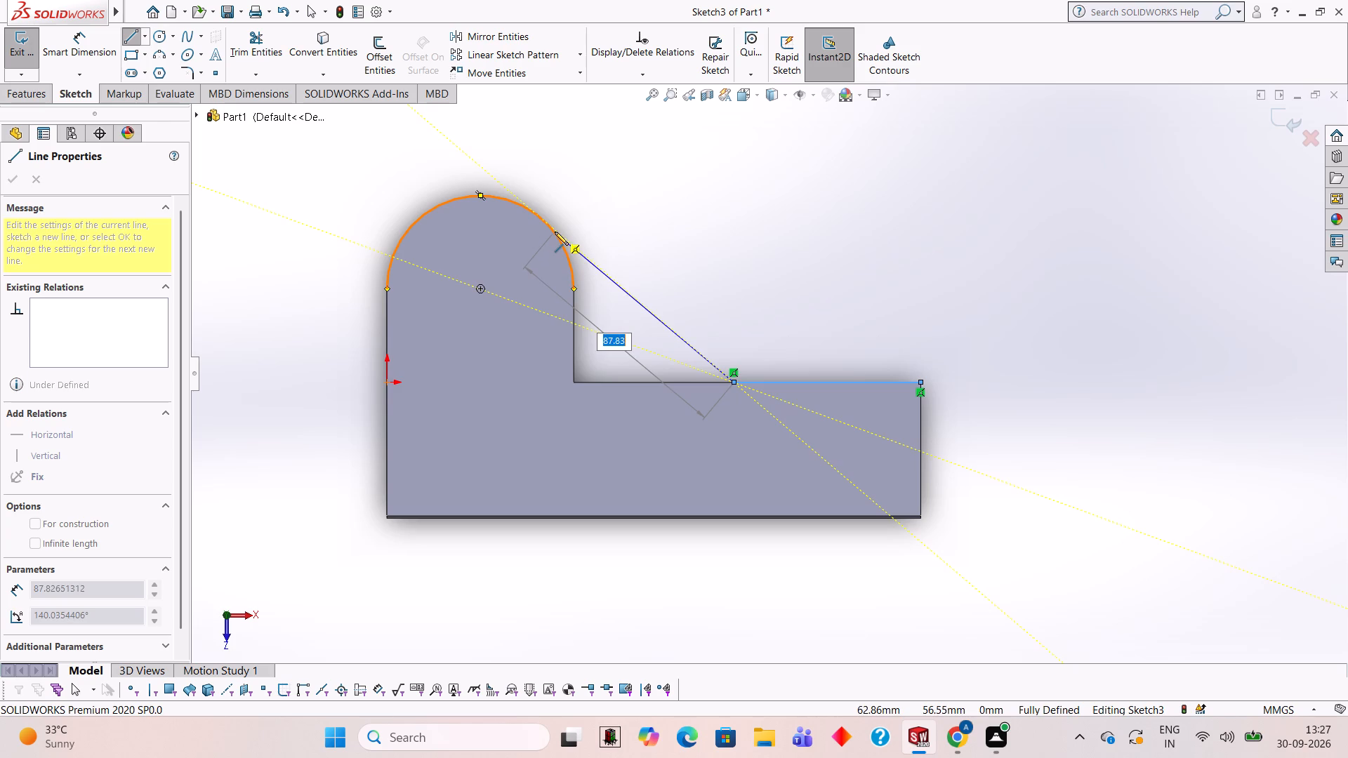
# Close the web outline with a sloped line to the lug's arc, a chord to the arc's end, and 35 mm and 60 mm edge lines.
pyautogui.click(555, 232)
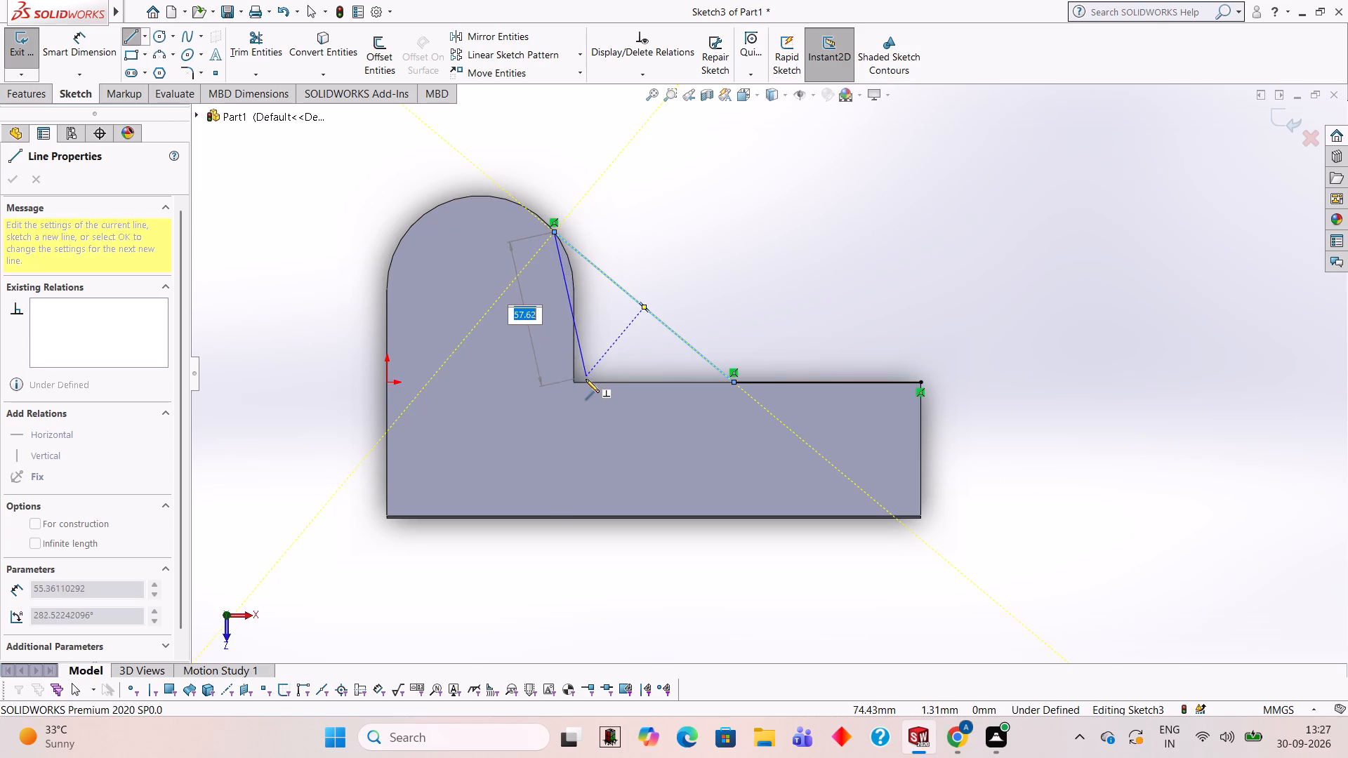
pyautogui.click(572, 289)
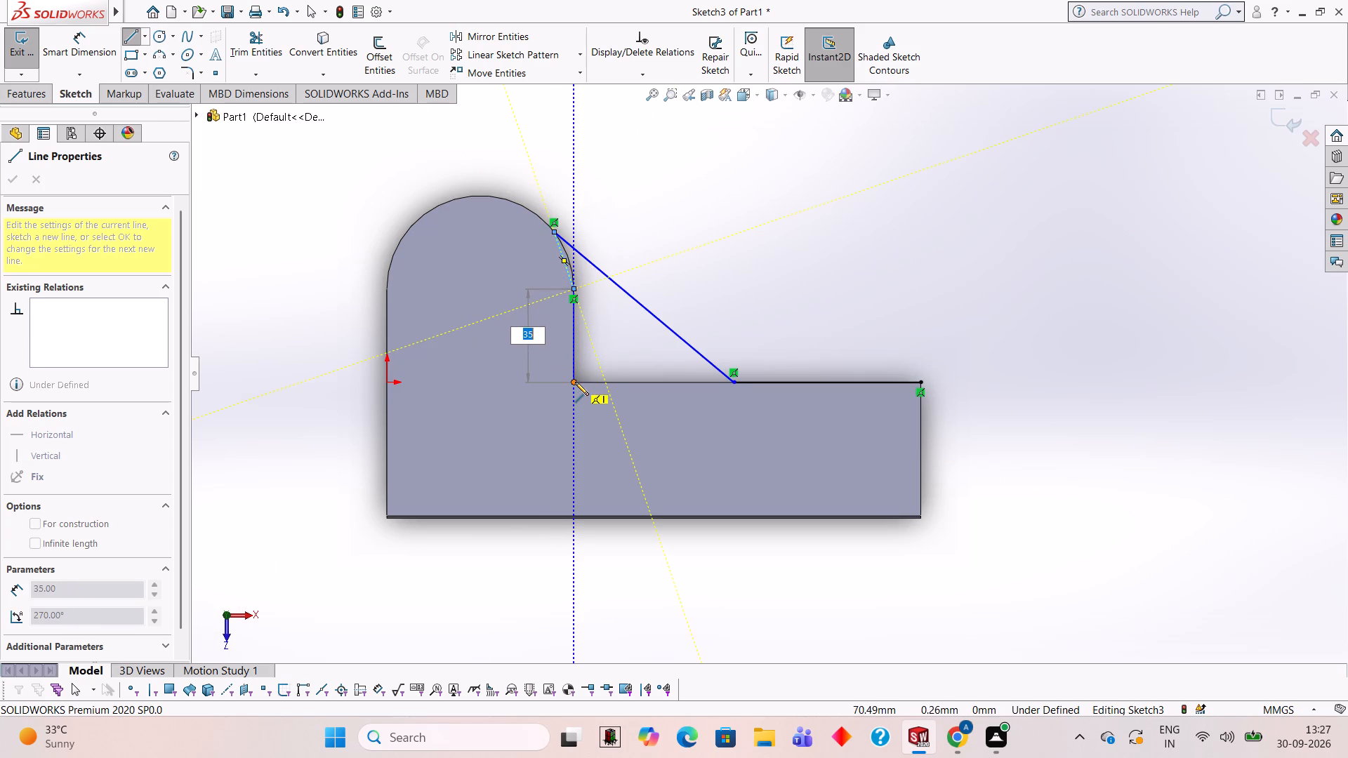
pyautogui.click(574, 382)
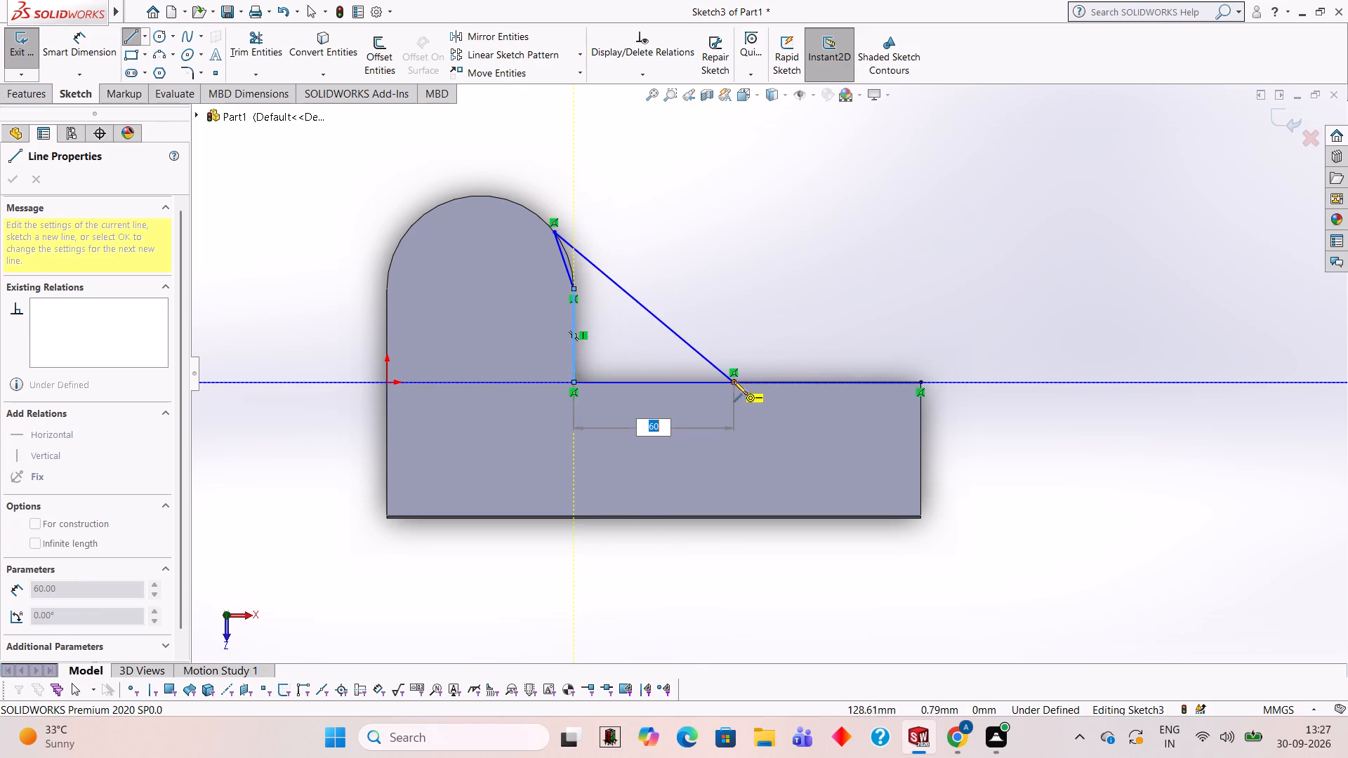
pyautogui.click(734, 382)
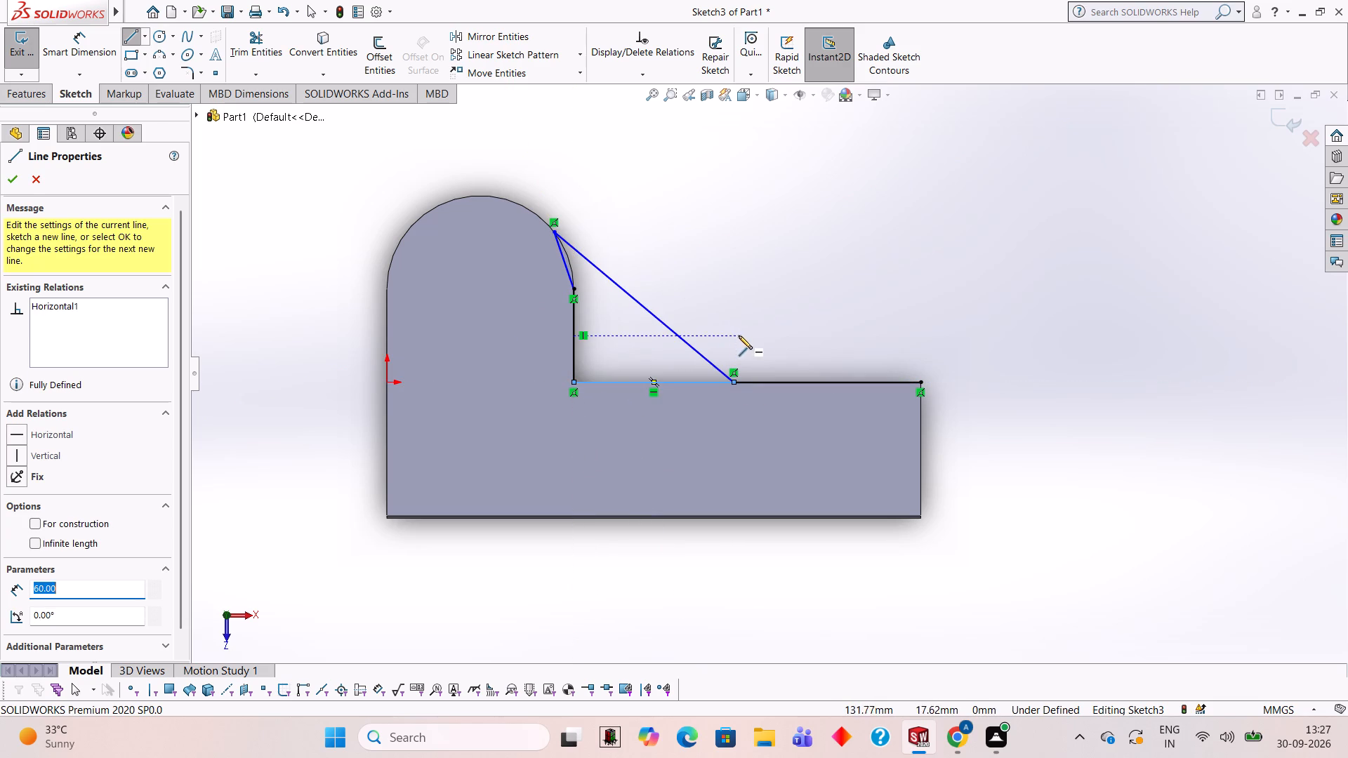
pyautogui.press('Escape')
# Replace the short chord with a matching arc by trimming it away and trimming a 35 mm radius circle centred on the lug's round end.
pyautogui.click(260, 38)
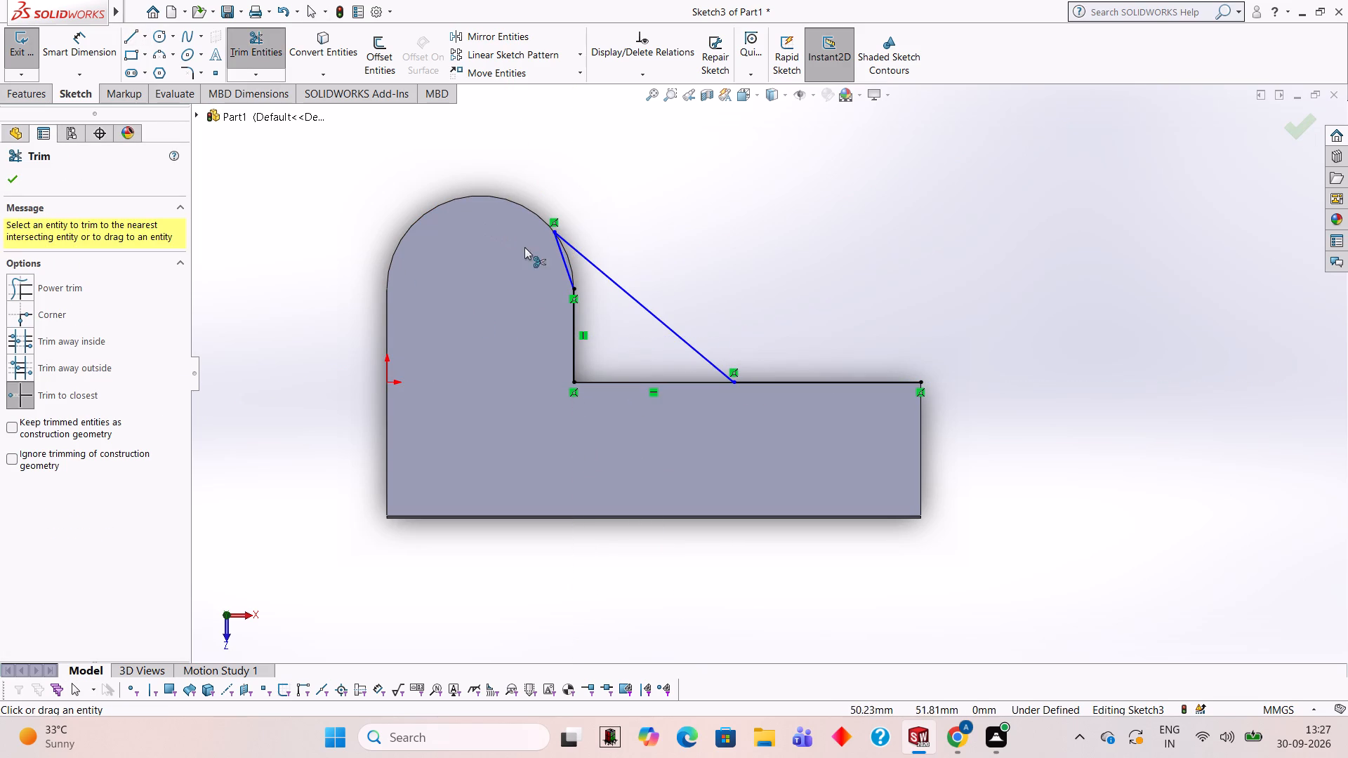
pyautogui.click(564, 262)
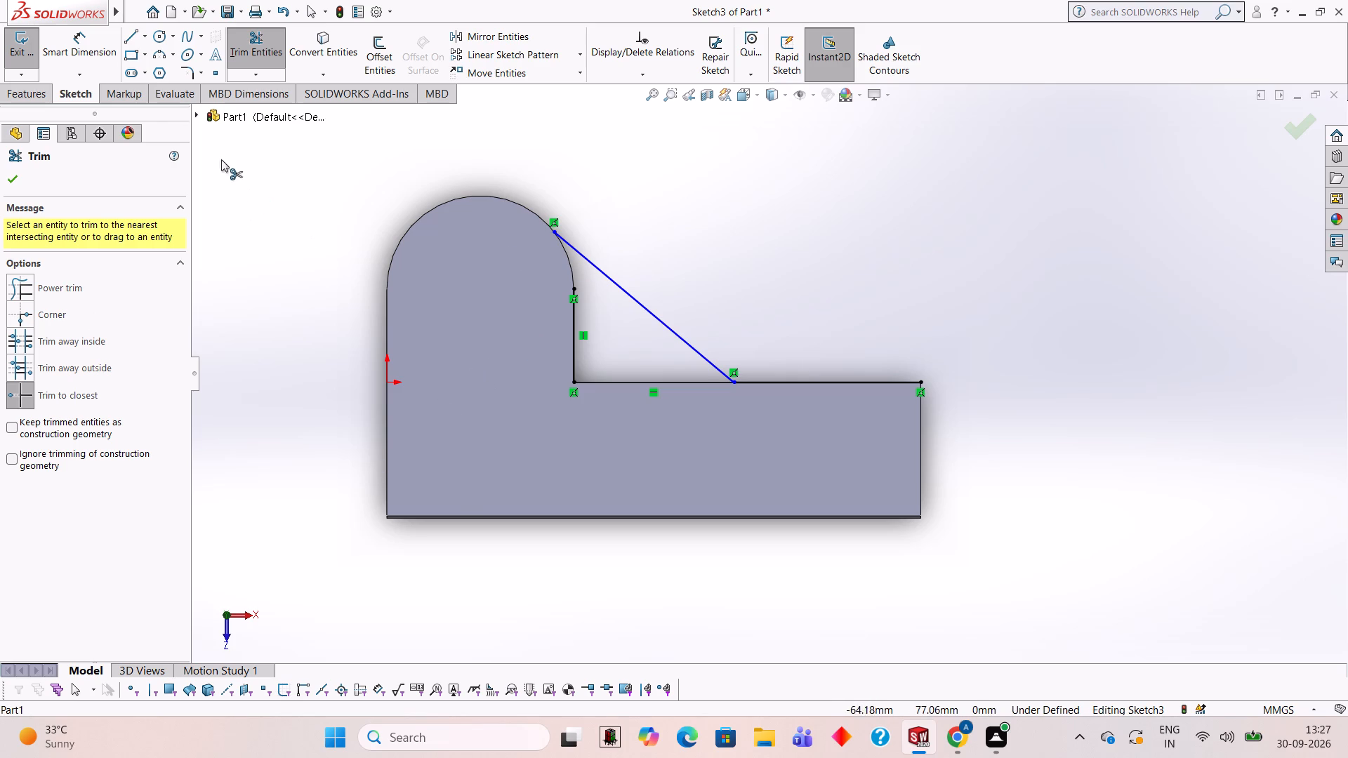
pyautogui.click(159, 42)
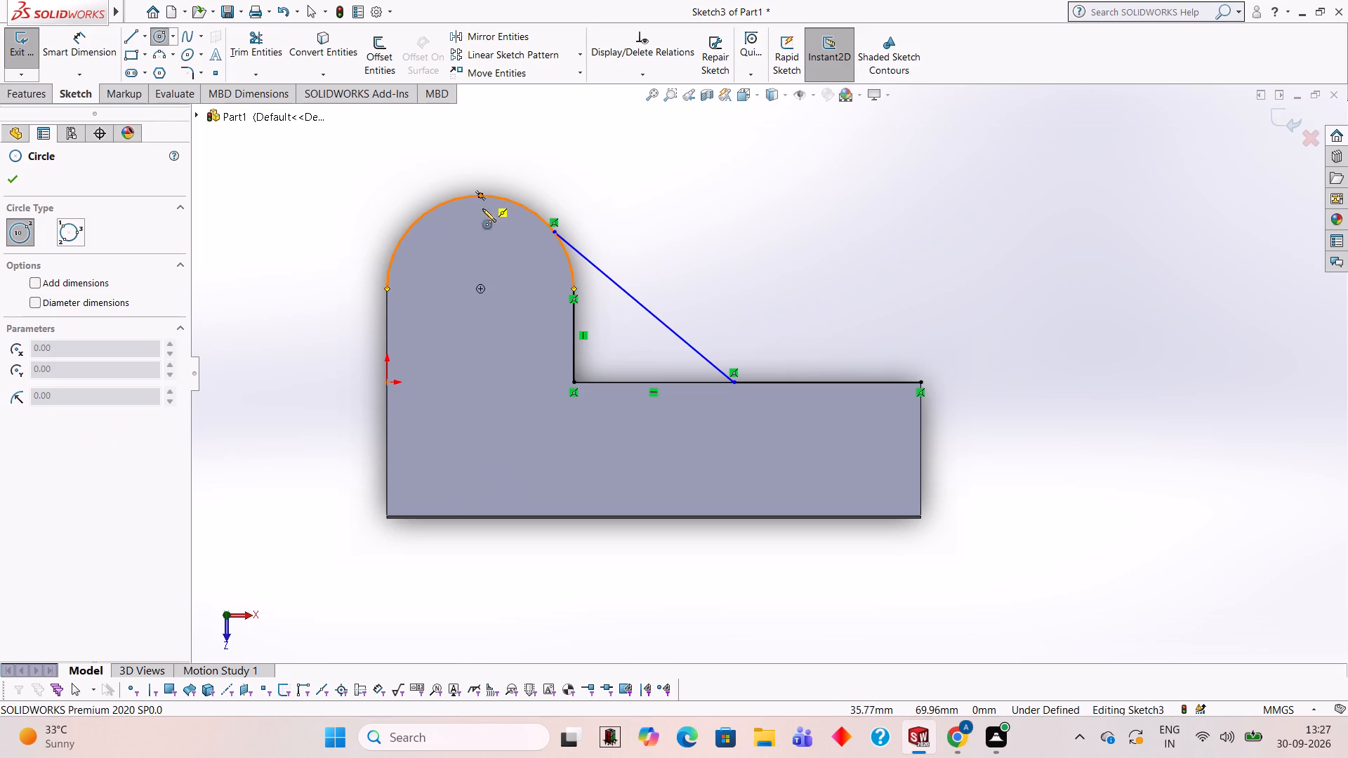
pyautogui.click(480, 290)
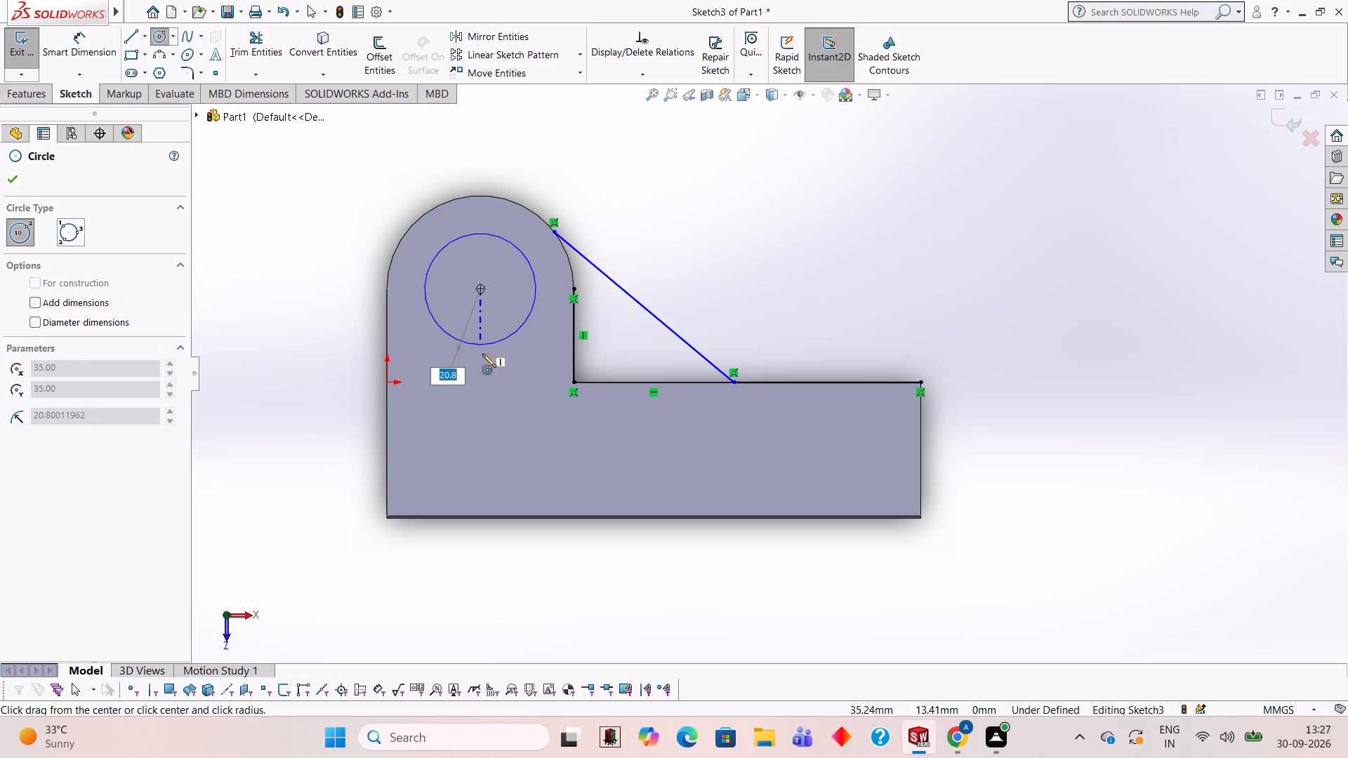
pyautogui.click(477, 386)
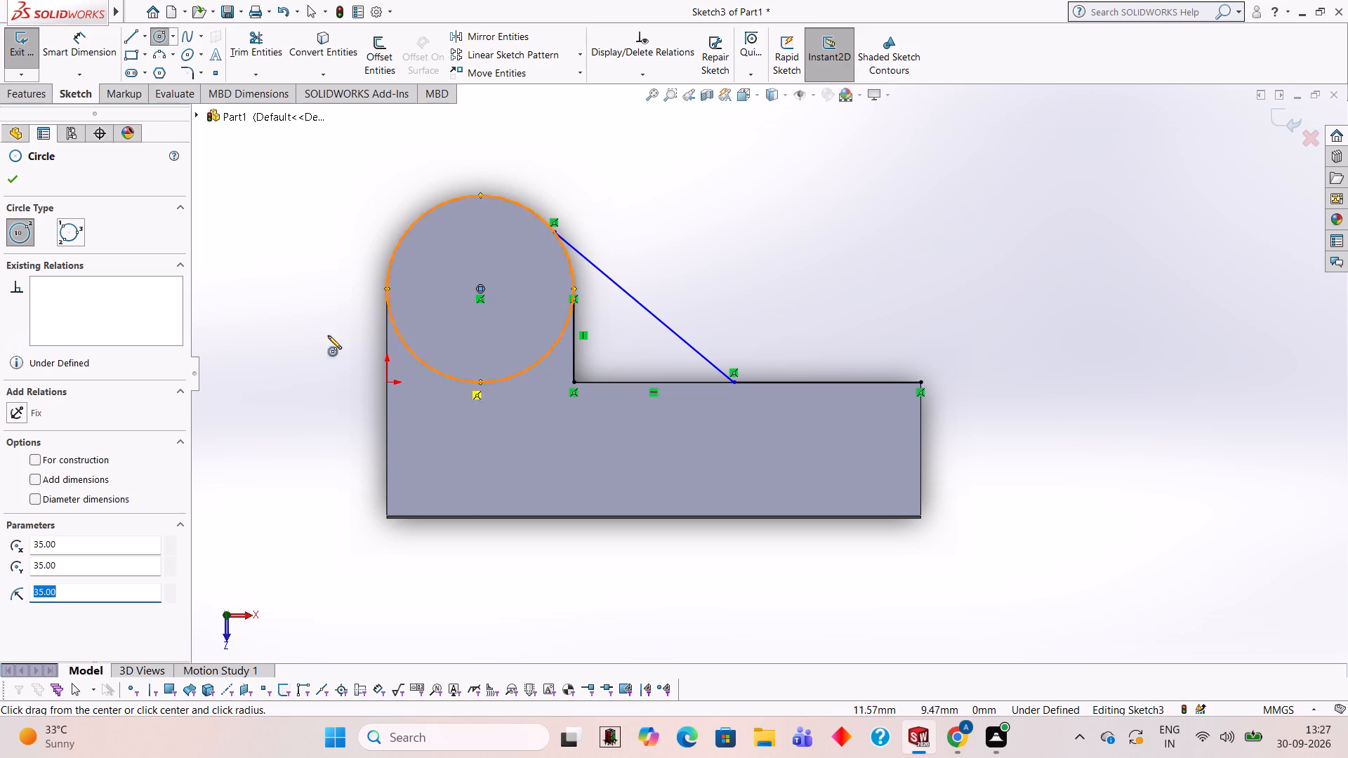
pyautogui.click(259, 38)
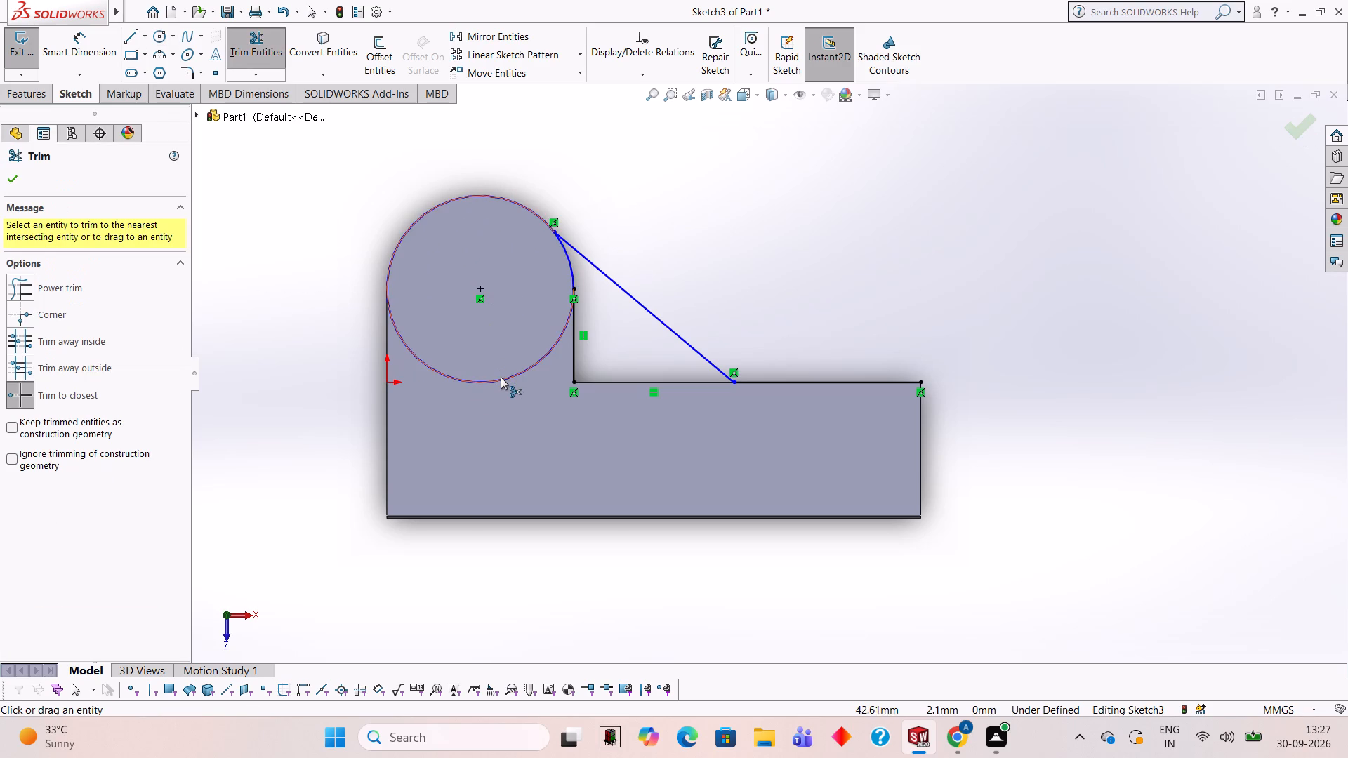
pyautogui.click(501, 377)
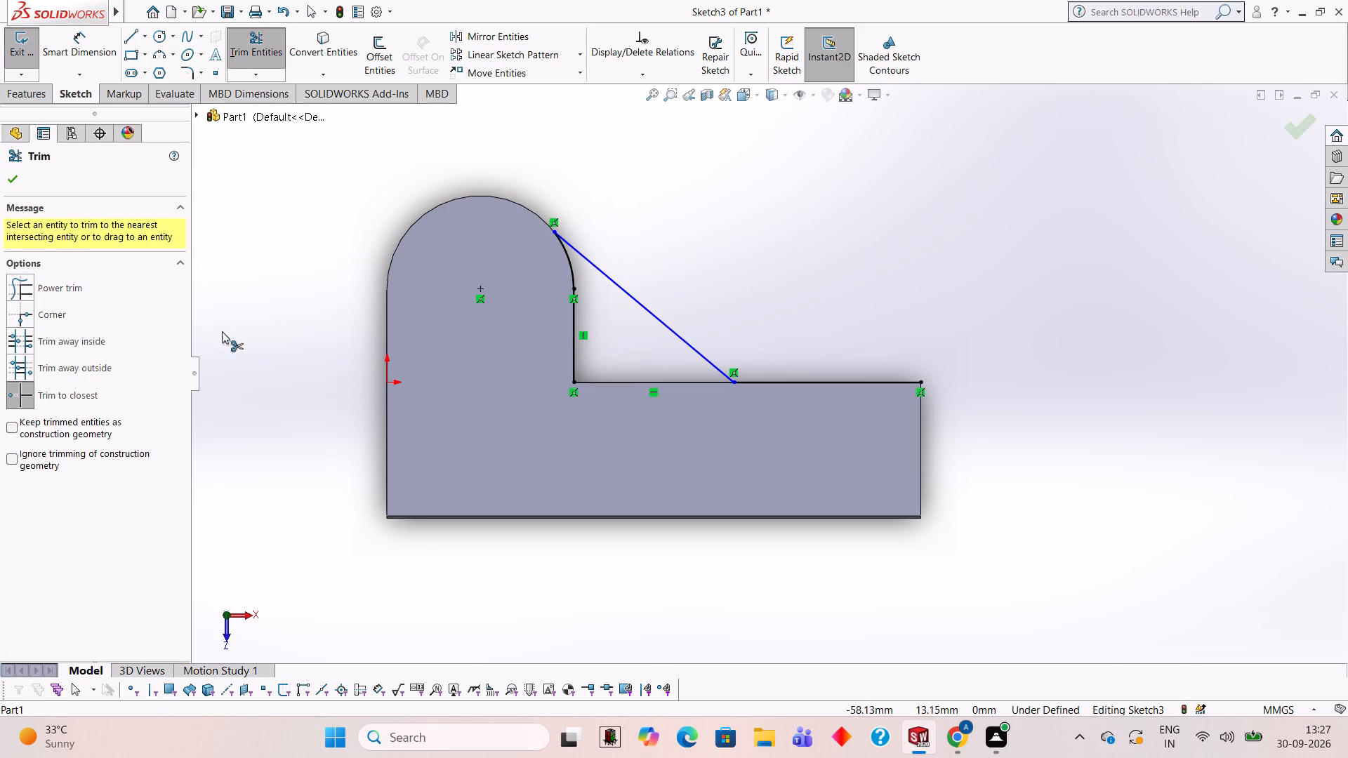
# Extrude the web region as a blind boss 30 mm deep, reversed downward and merged with the block and lug.
pyautogui.click(38, 91)
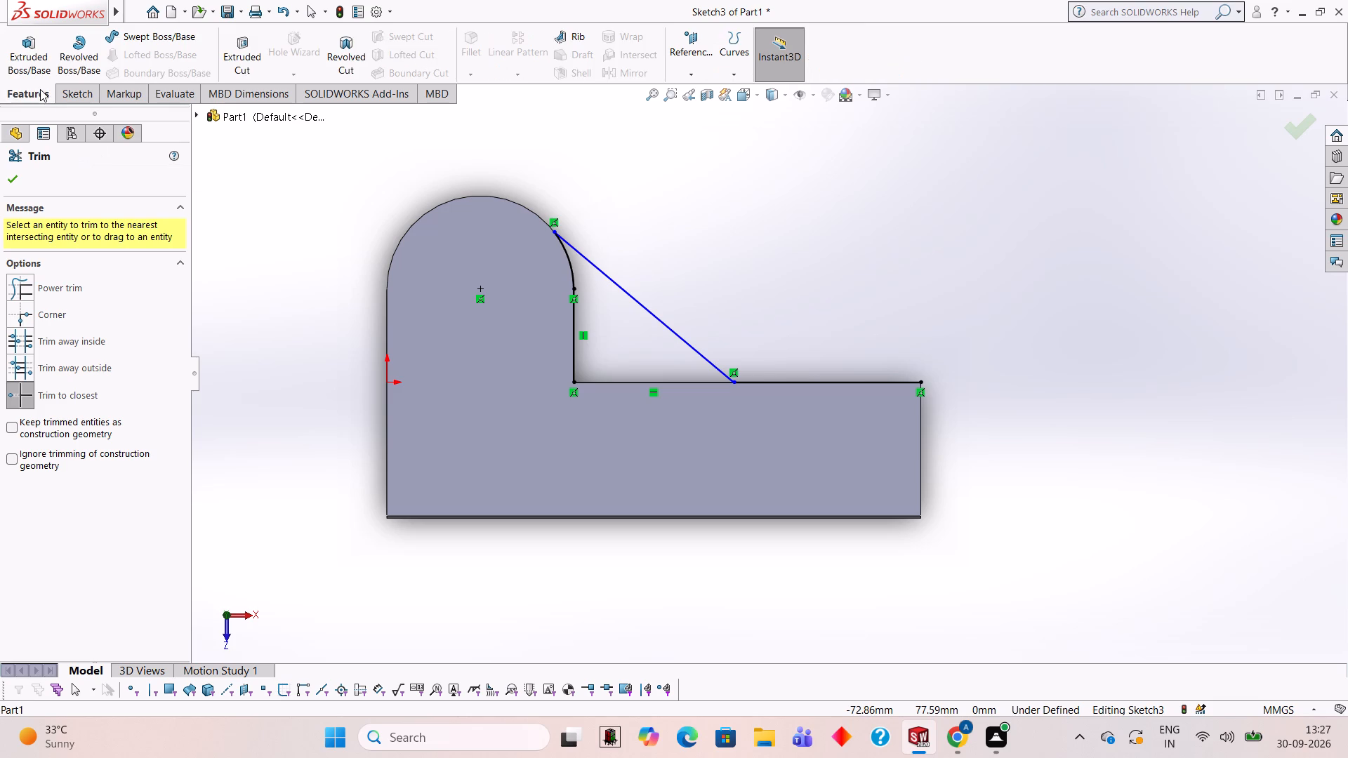
pyautogui.click(43, 51)
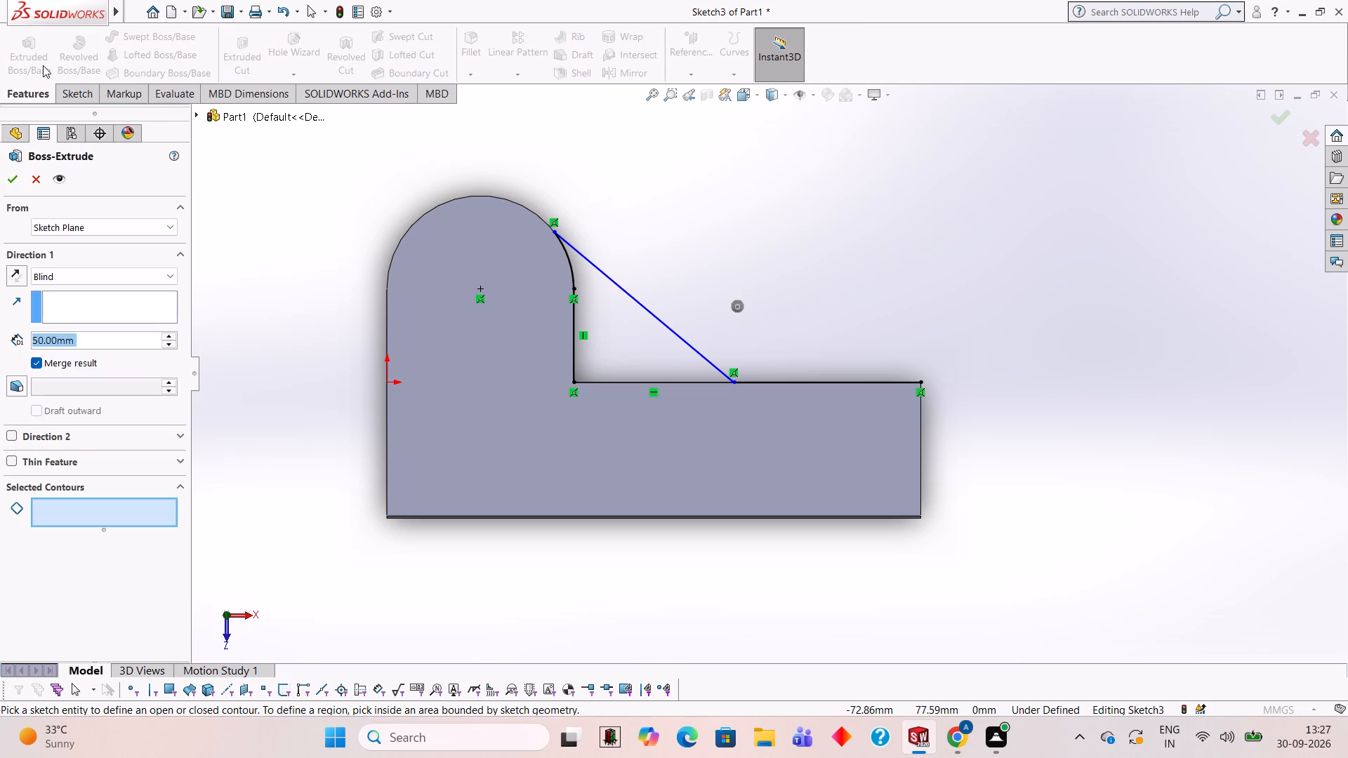
pyautogui.click(628, 350)
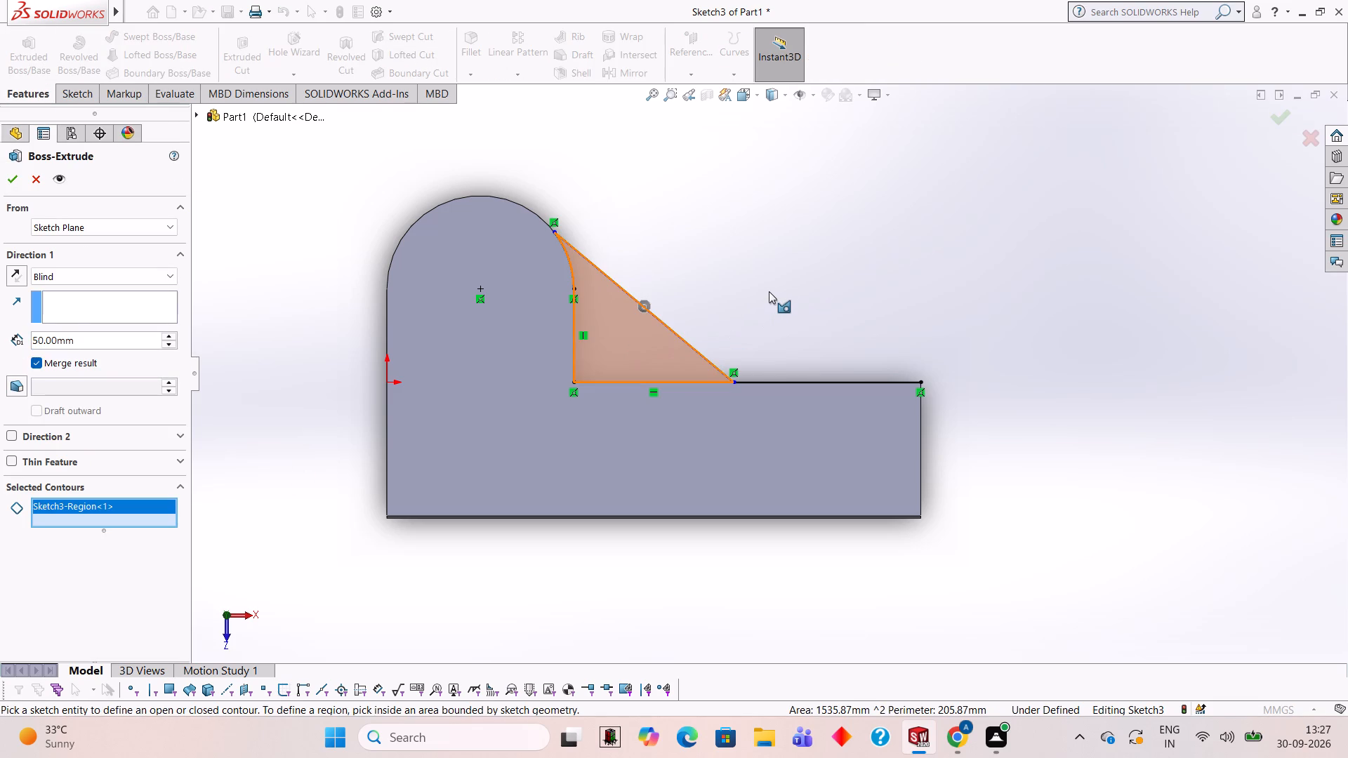
pyautogui.moveTo(817, 287); pyautogui.dragTo(661, 260, button='middle')
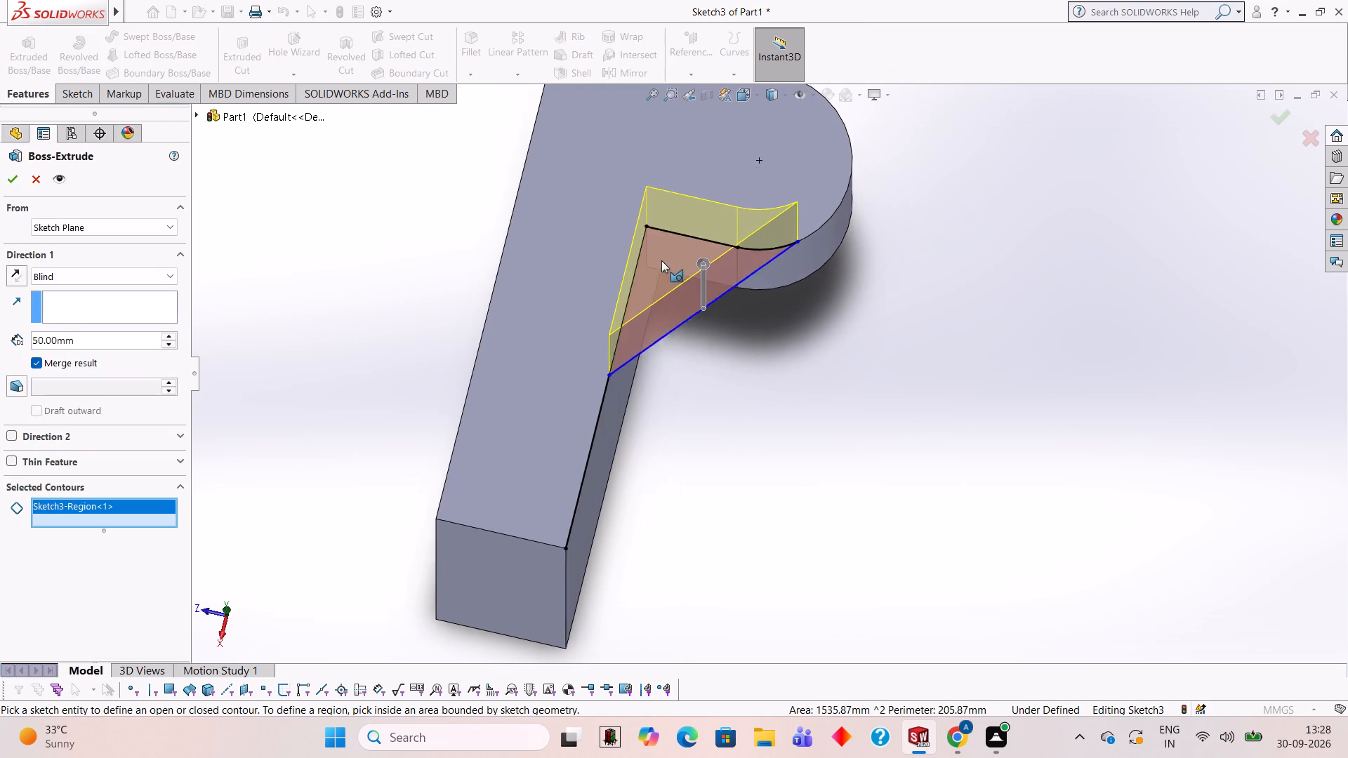
pyautogui.moveTo(661, 260); pyautogui.dragTo(660, 264, button='middle')
pyautogui.click(11, 277)
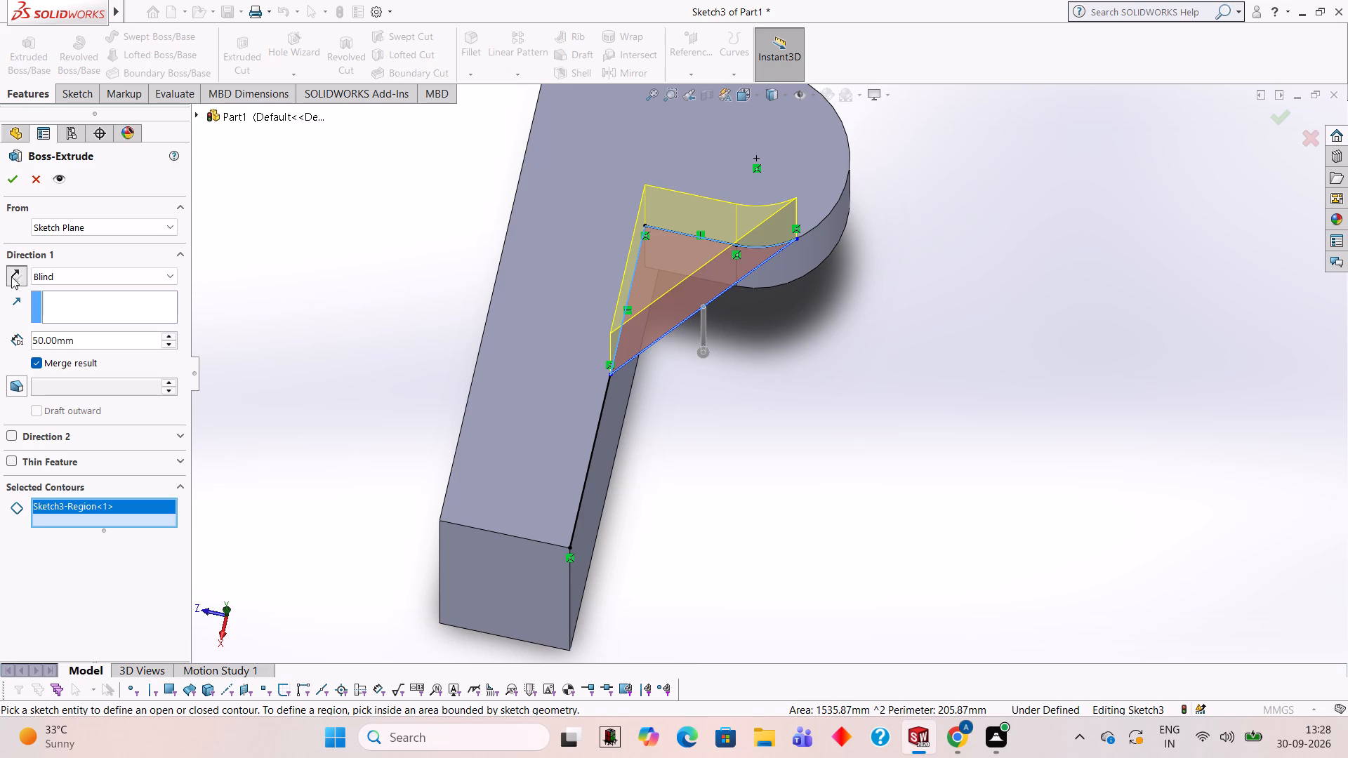
pyautogui.click(112, 345)
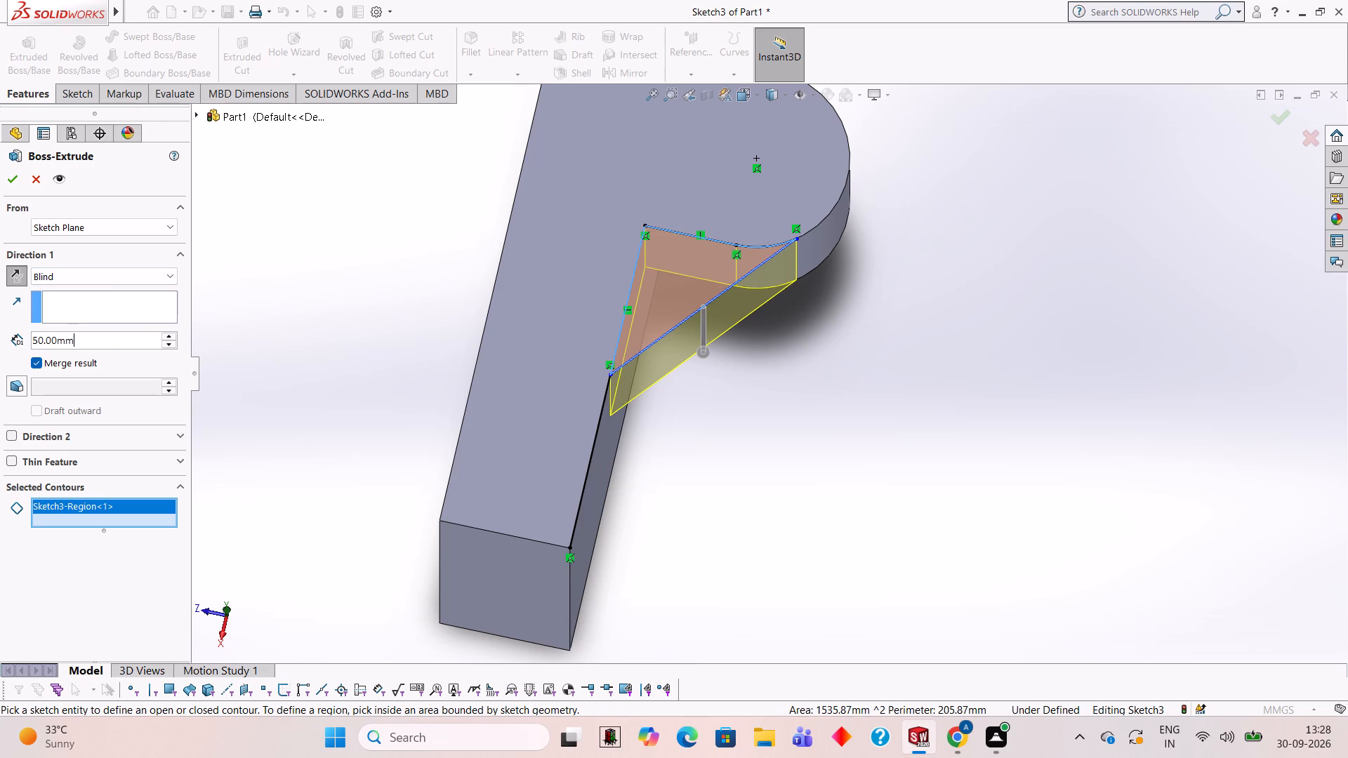
pyautogui.press('BackSpace')
pyautogui.press('BackSpace')
pyautogui.press('BackSpace')
pyautogui.press('BackSpace')
pyautogui.press('BackSpace')
pyautogui.press('BackSpace')
pyautogui.press('BackSpace')
pyautogui.press('BackSpace')
pyautogui.press('BackSpace')
pyautogui.press('BackSpace')
pyautogui.press('BackSpace')
pyautogui.press('BackSpace')
pyautogui.press('BackSpace')
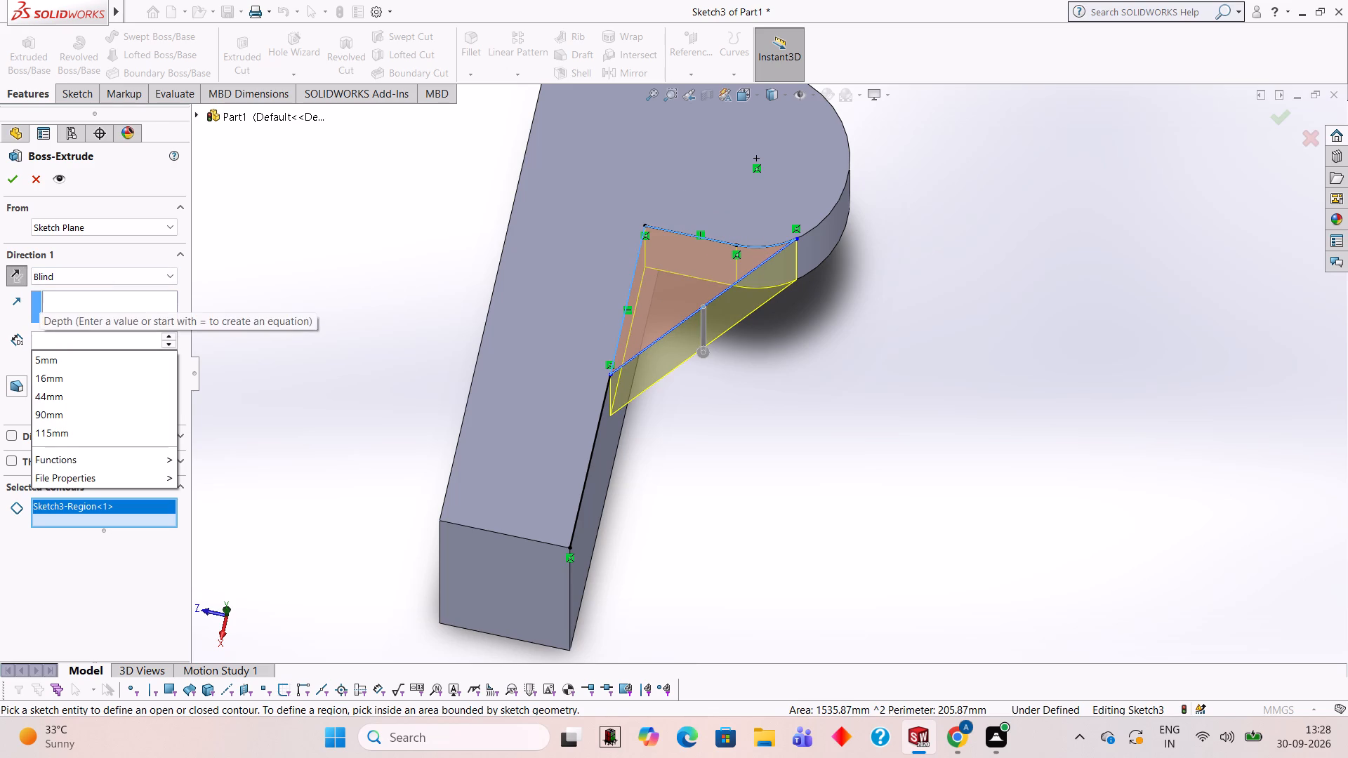
pyautogui.write('30')
pyautogui.press('Return')
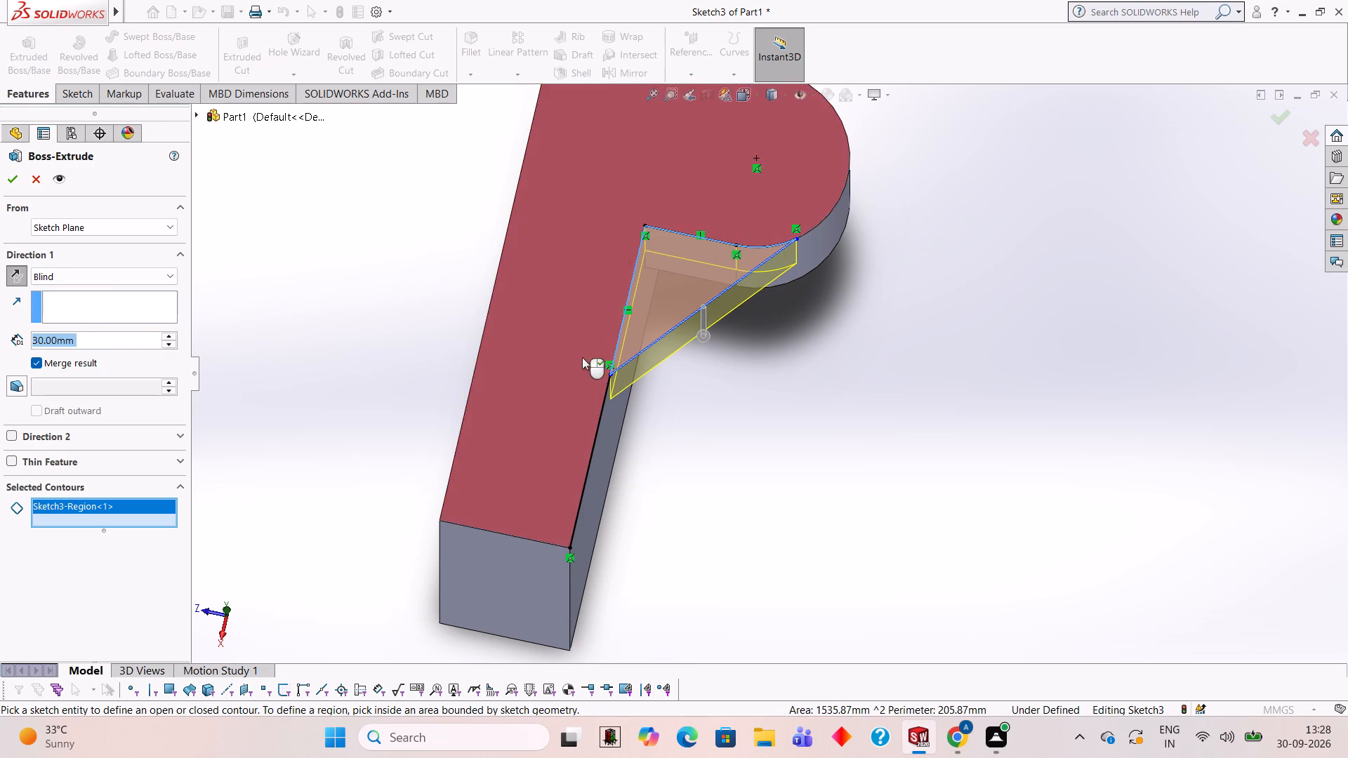
pyautogui.click(8, 187)
pyautogui.click(388, 227)
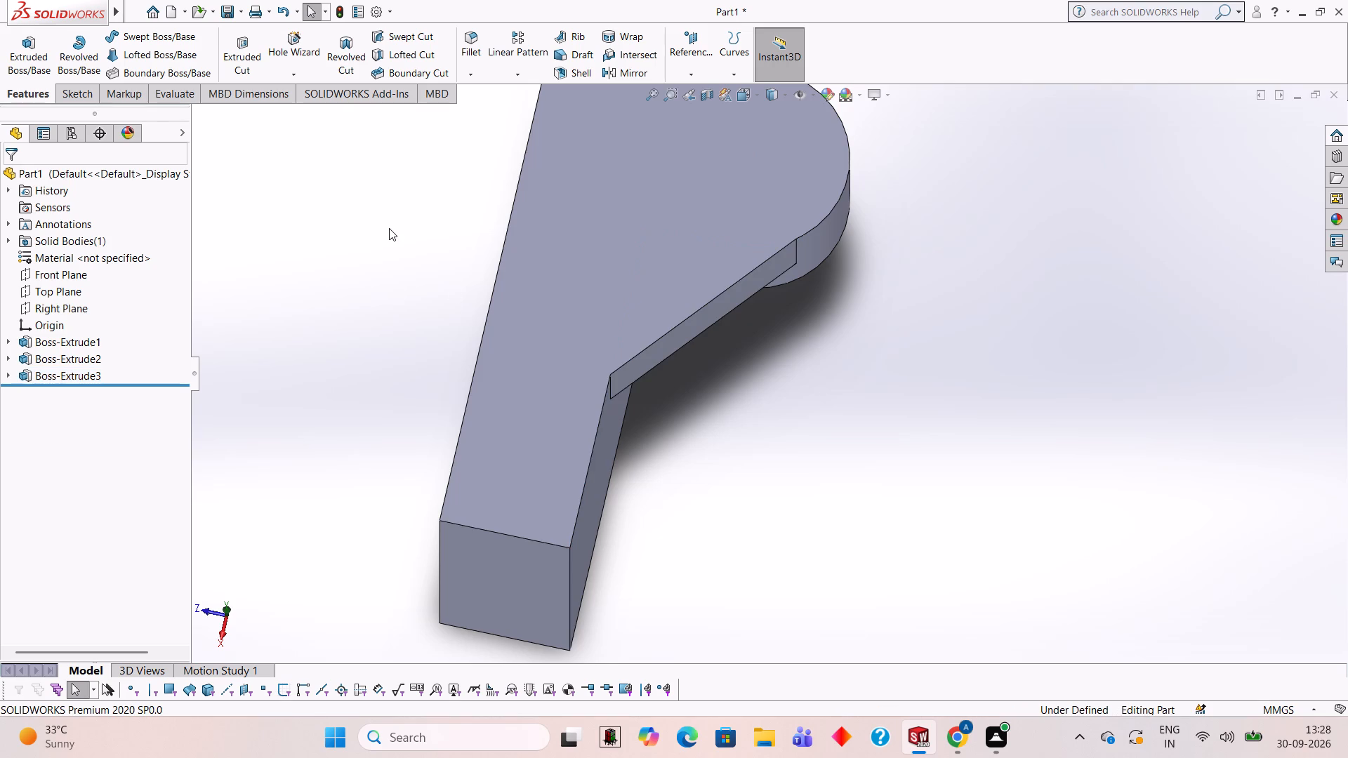
# Examine the web and lug from the back and underside of the part.
pyautogui.moveTo(1008, 460); pyautogui.dragTo(883, 331, button='middle')
pyautogui.moveTo(1110, 590); pyautogui.dragTo(1082, 300, button='middle')
pyautogui.scroll(3, 1098, 313)
pyautogui.moveTo(1102, 313); pyautogui.dragTo(1149, 424, button='middle')
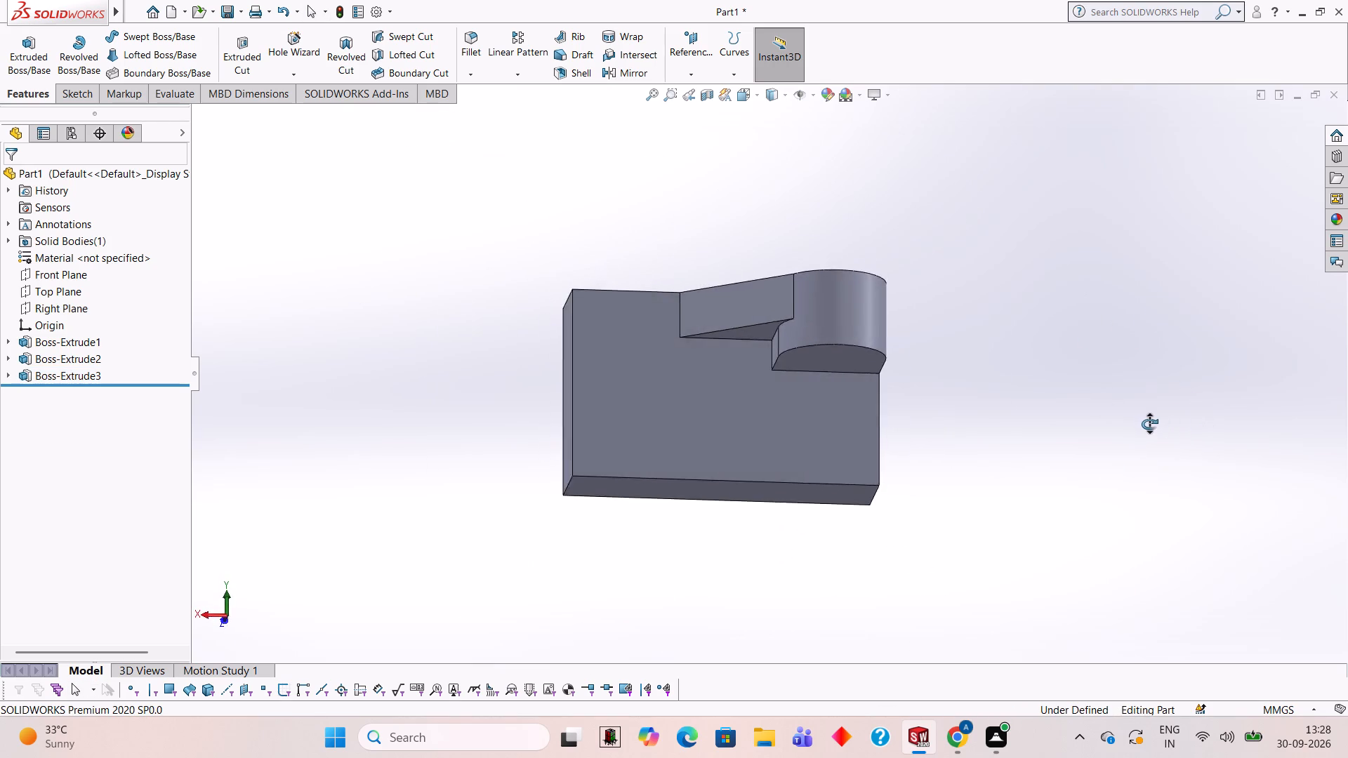
pyautogui.moveTo(1149, 424); pyautogui.dragTo(1098, 343, button='middle')
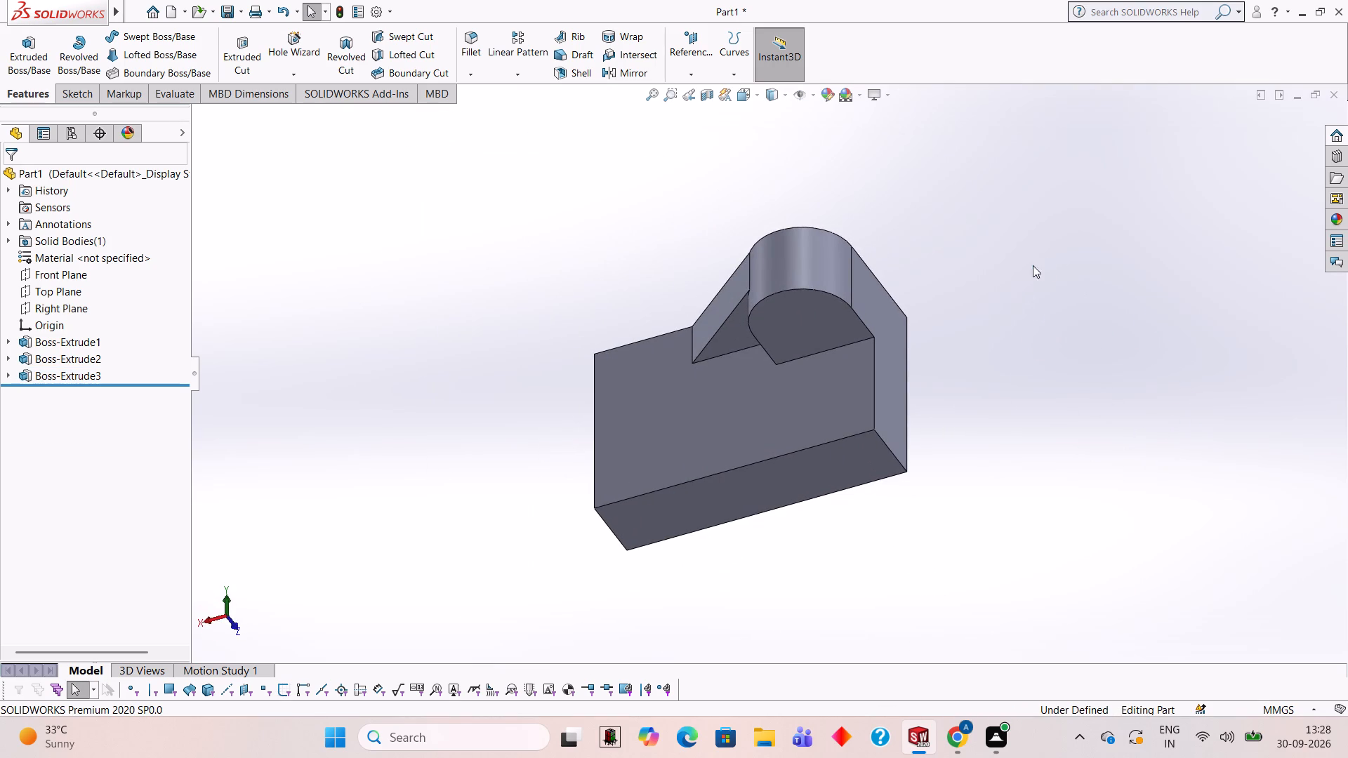
pyautogui.moveTo(1038, 267); pyautogui.dragTo(1064, 281, button='middle')
pyautogui.moveTo(1011, 345); pyautogui.dragTo(1024, 270, button='middle')
pyautogui.moveTo(1025, 347); pyautogui.dragTo(1028, 253, button='middle')
pyautogui.scroll(1, 1034, 247)
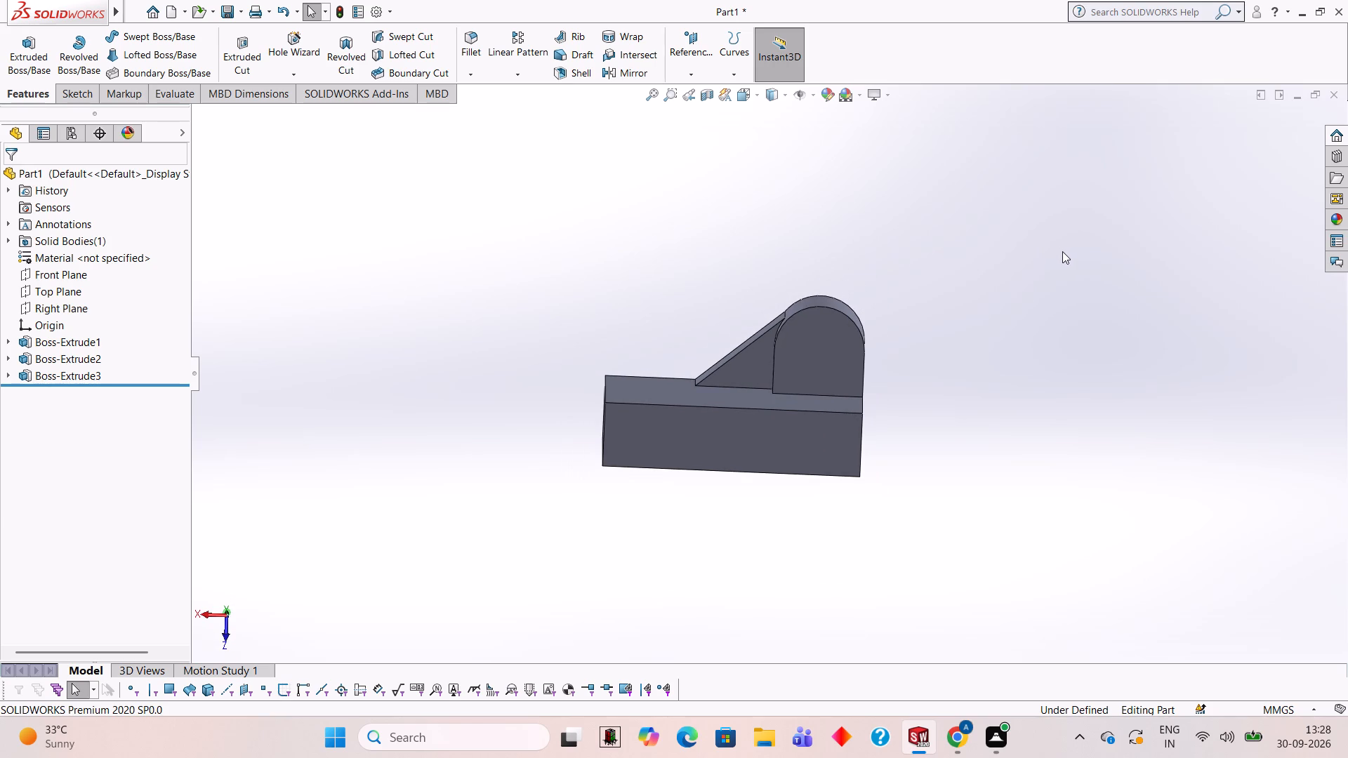
pyautogui.scroll(-2, 932, 302)
pyautogui.scroll(-1, 765, 435)
pyautogui.scroll(-1, 635, 461)
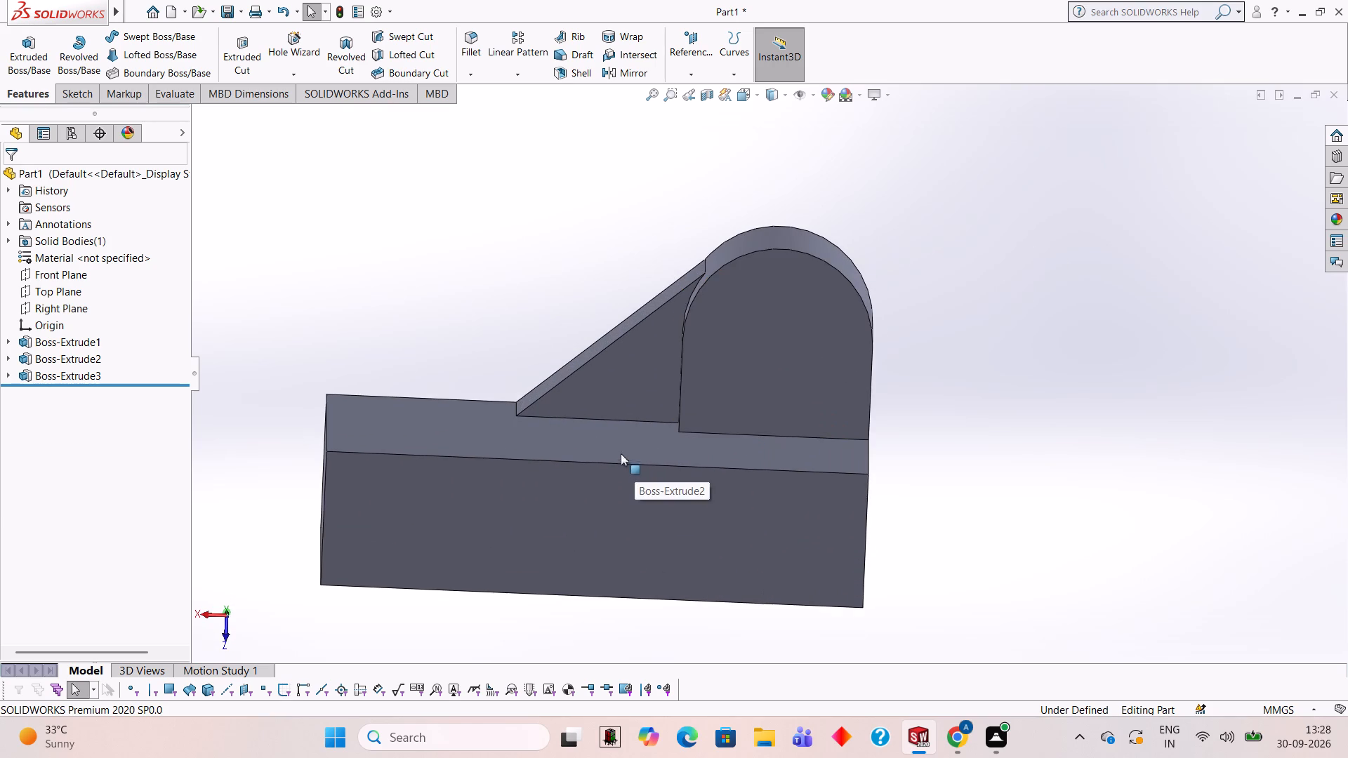
pyautogui.scroll(-2, 575, 505)
pyautogui.scroll(1, 575, 505)
pyautogui.moveTo(598, 514); pyautogui.dragTo(604, 455, button='middle')
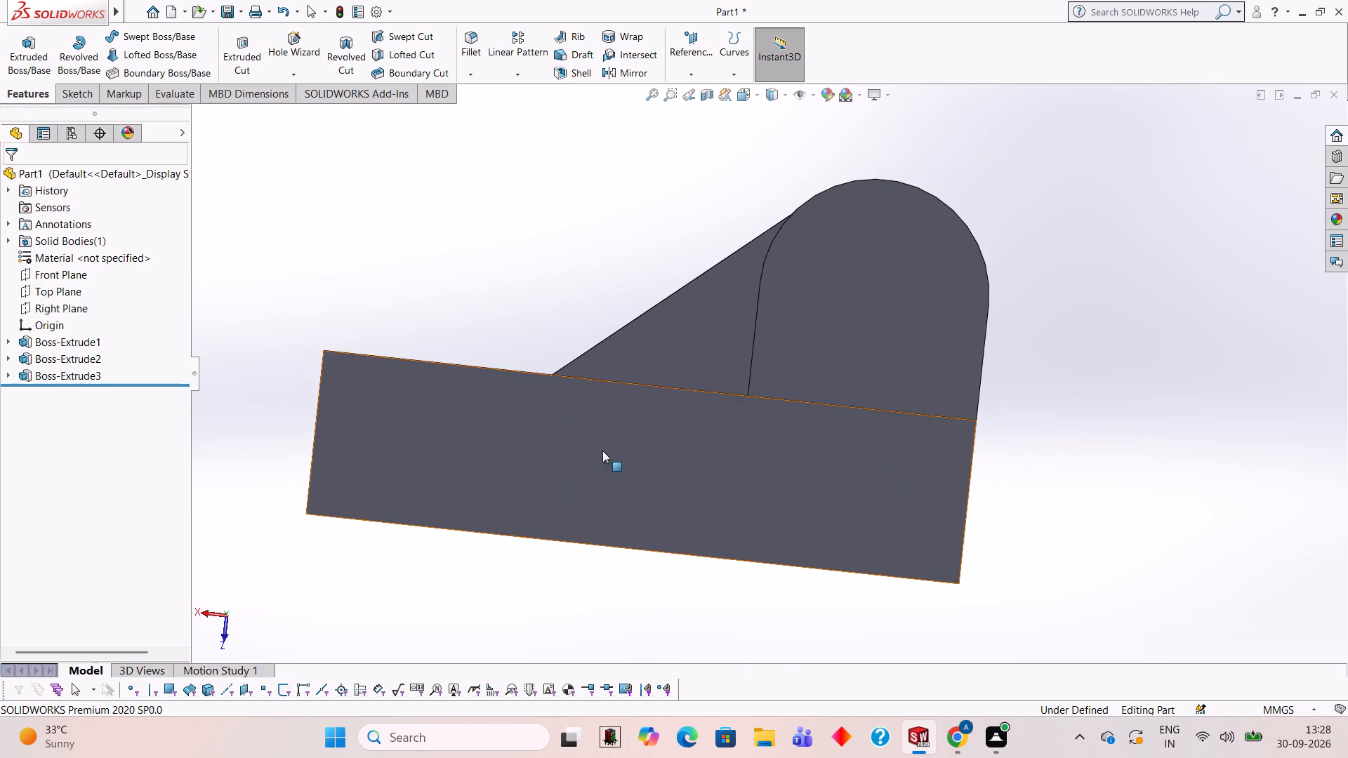
pyautogui.scroll(1, 602, 446)
pyautogui.moveTo(588, 387); pyautogui.dragTo(567, 401, button='middle')
pyautogui.moveTo(593, 241); pyautogui.dragTo(610, 283, button='middle')
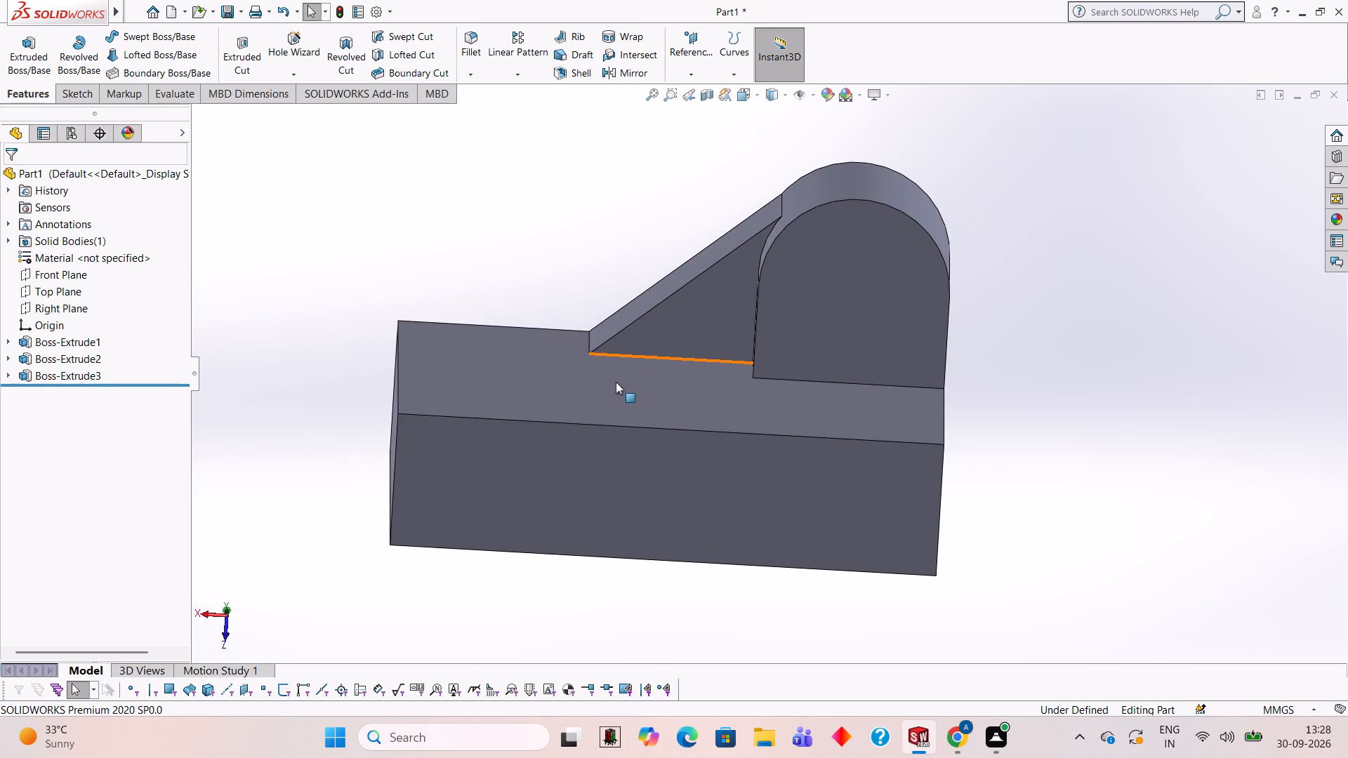
pyautogui.moveTo(571, 245); pyautogui.dragTo(556, 225, button='middle')
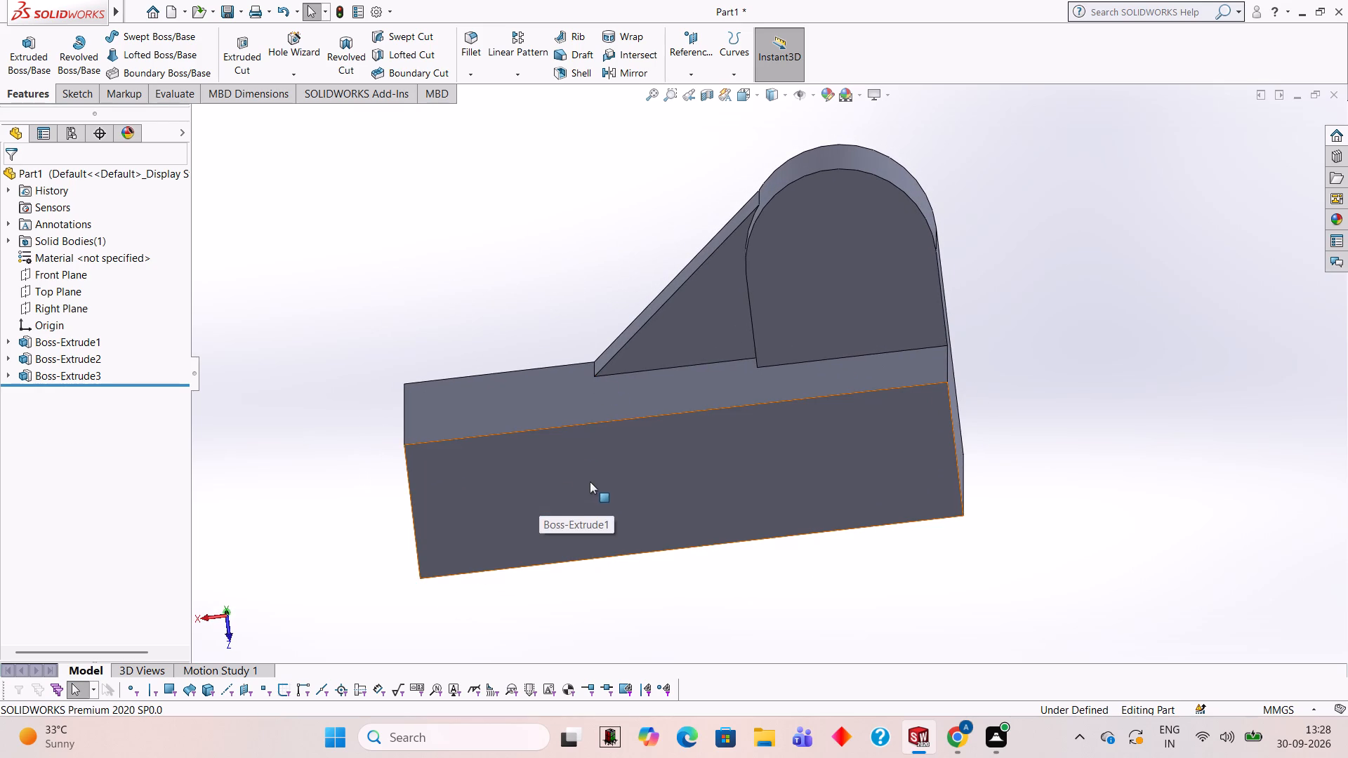
# Start a sketch on the lug's underside and draw a 35 mm line from the midpoint of its block-side edge toward the round end.
pyautogui.click(804, 265)
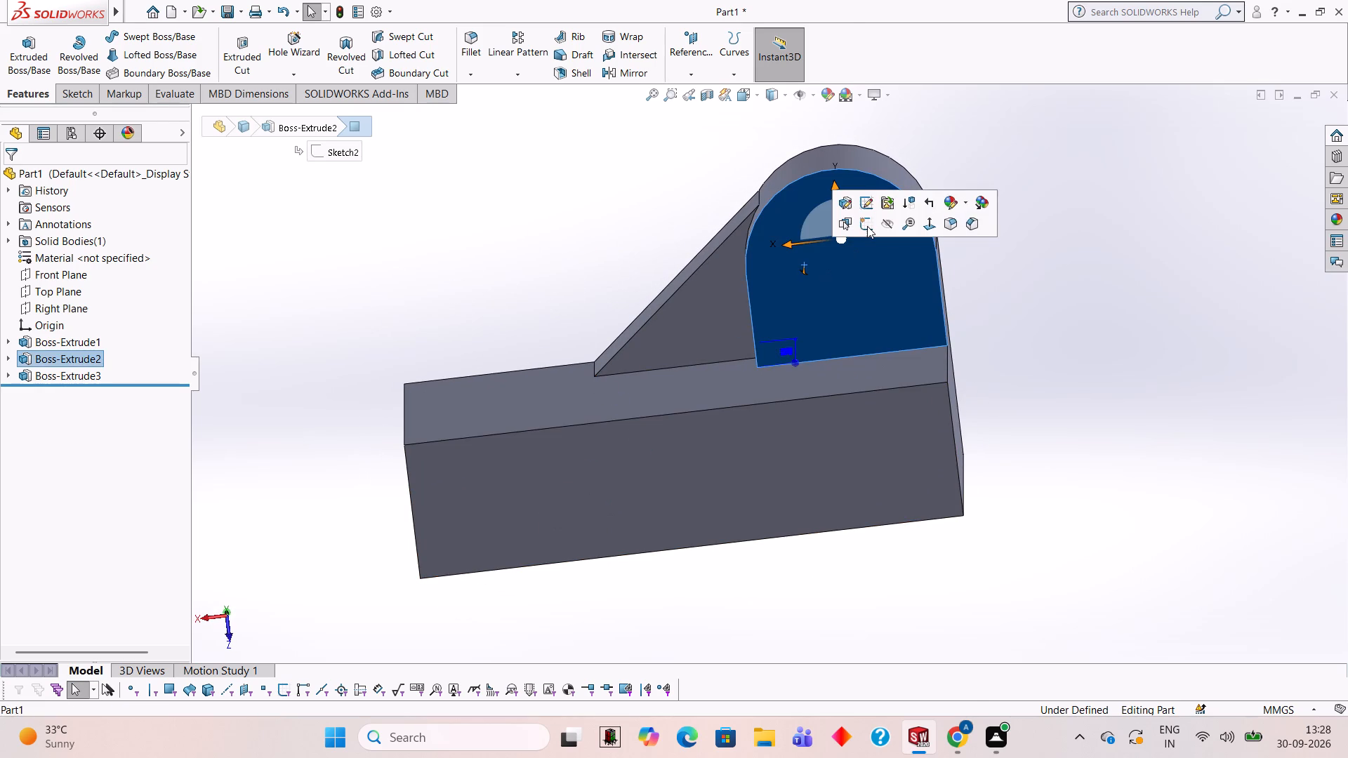
pyautogui.click(867, 226)
pyautogui.hotkey('ctrl', '8')
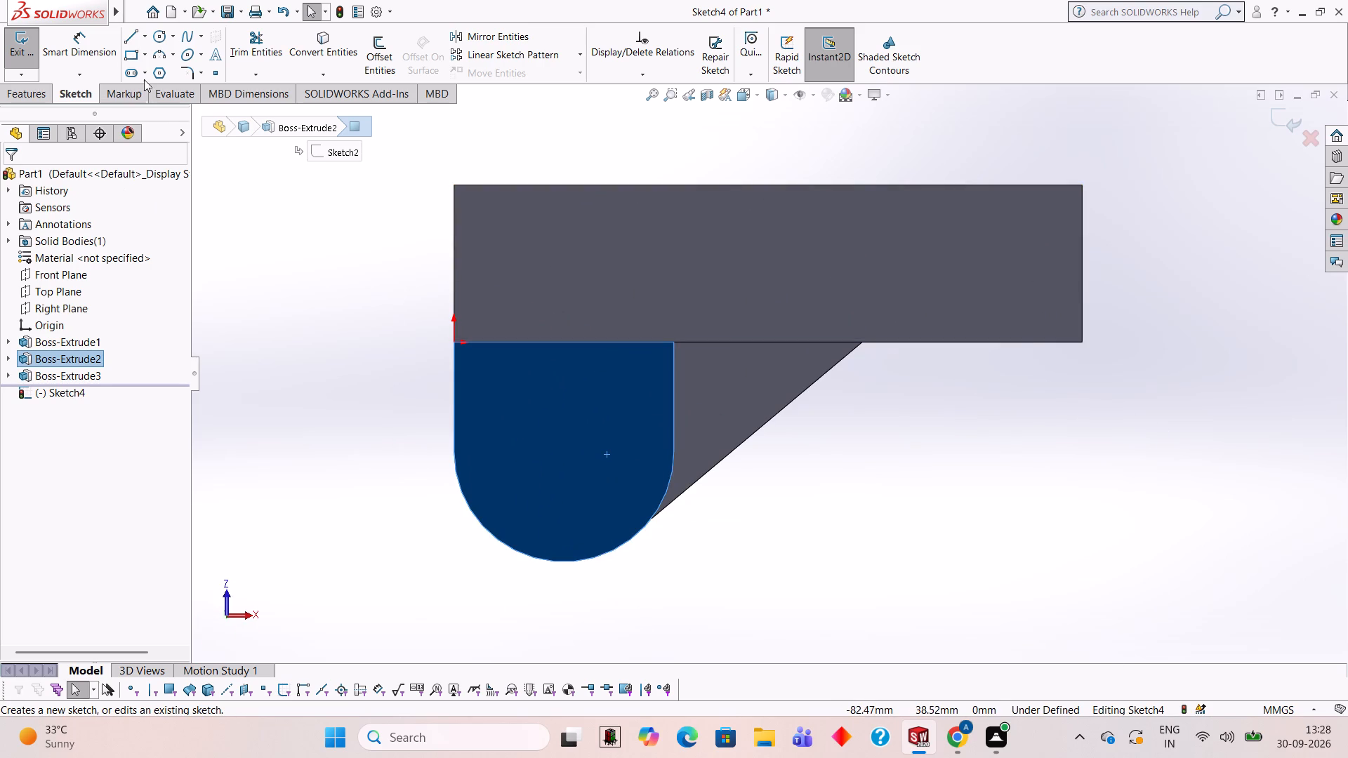
pyautogui.click(134, 39)
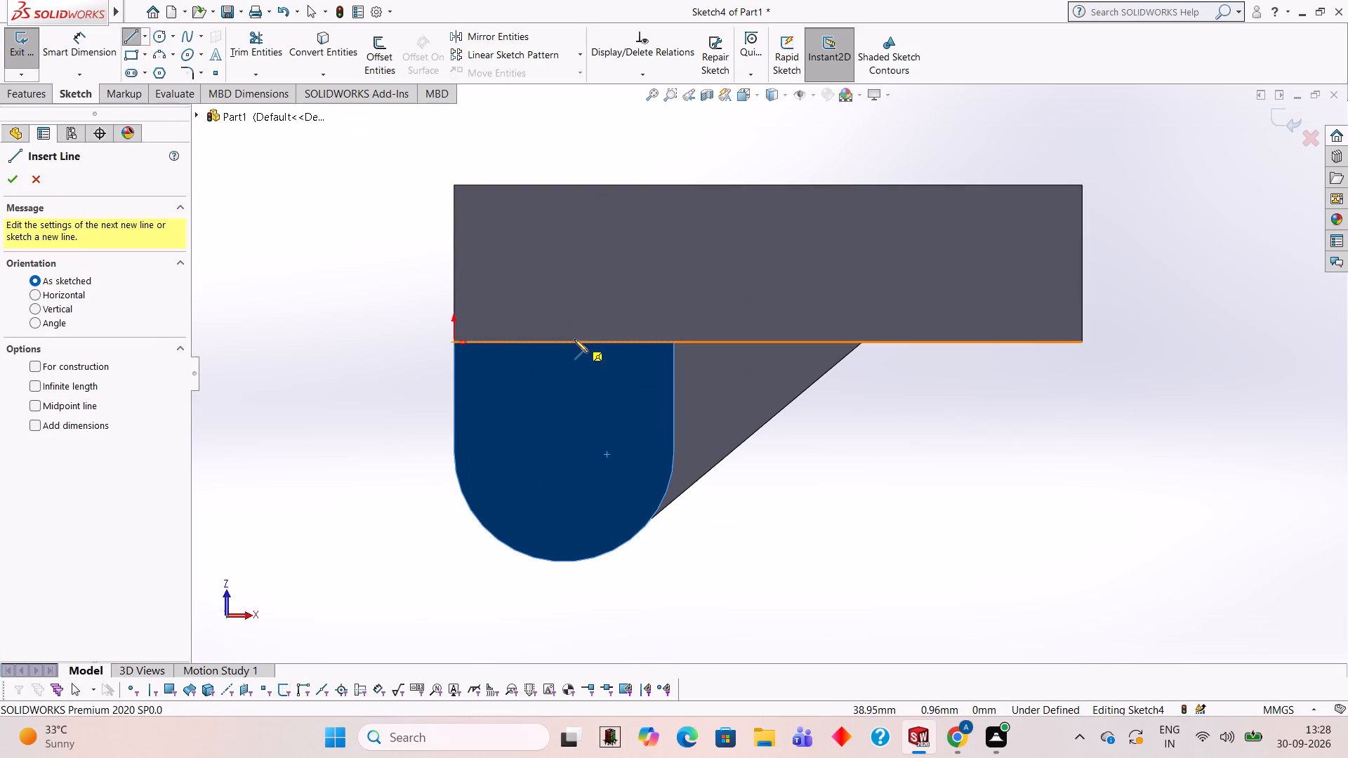
pyautogui.click(563, 342)
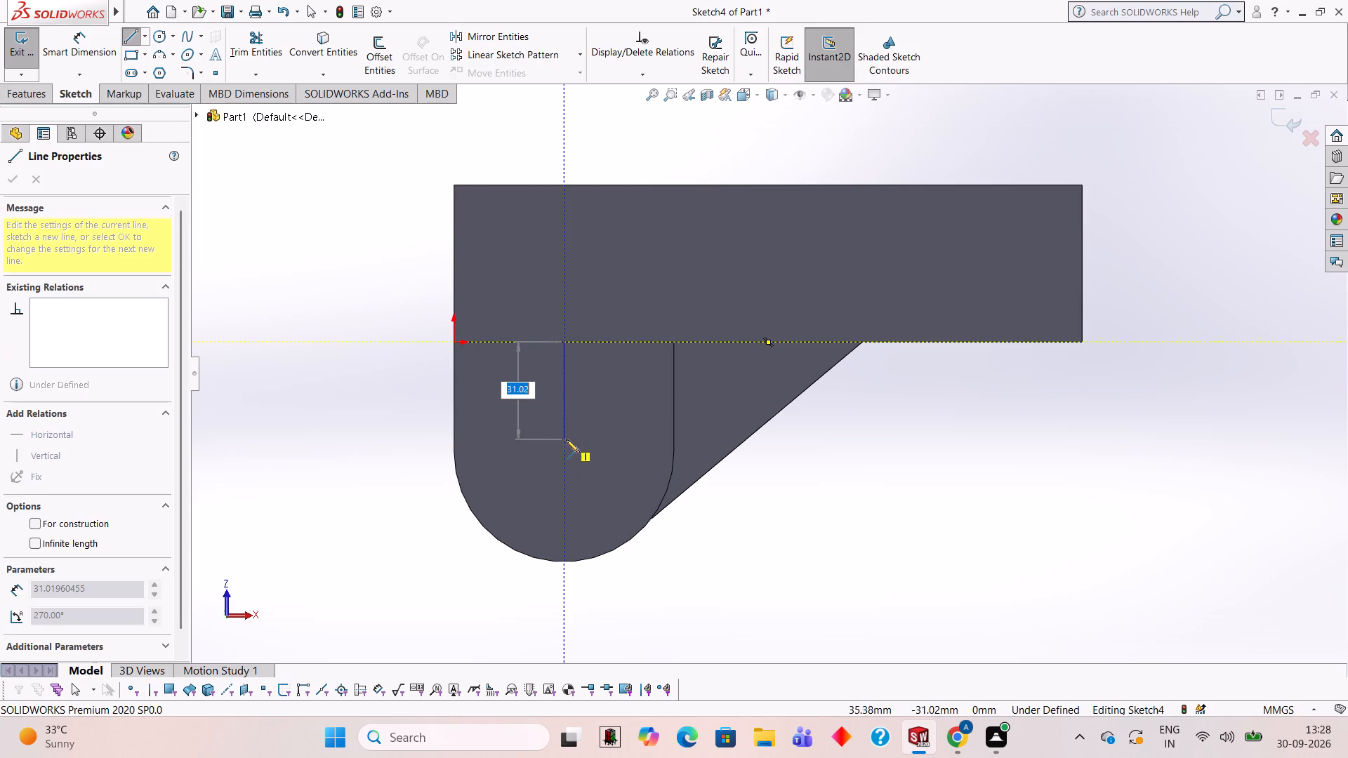
pyautogui.write('35')
pyautogui.press('Return')
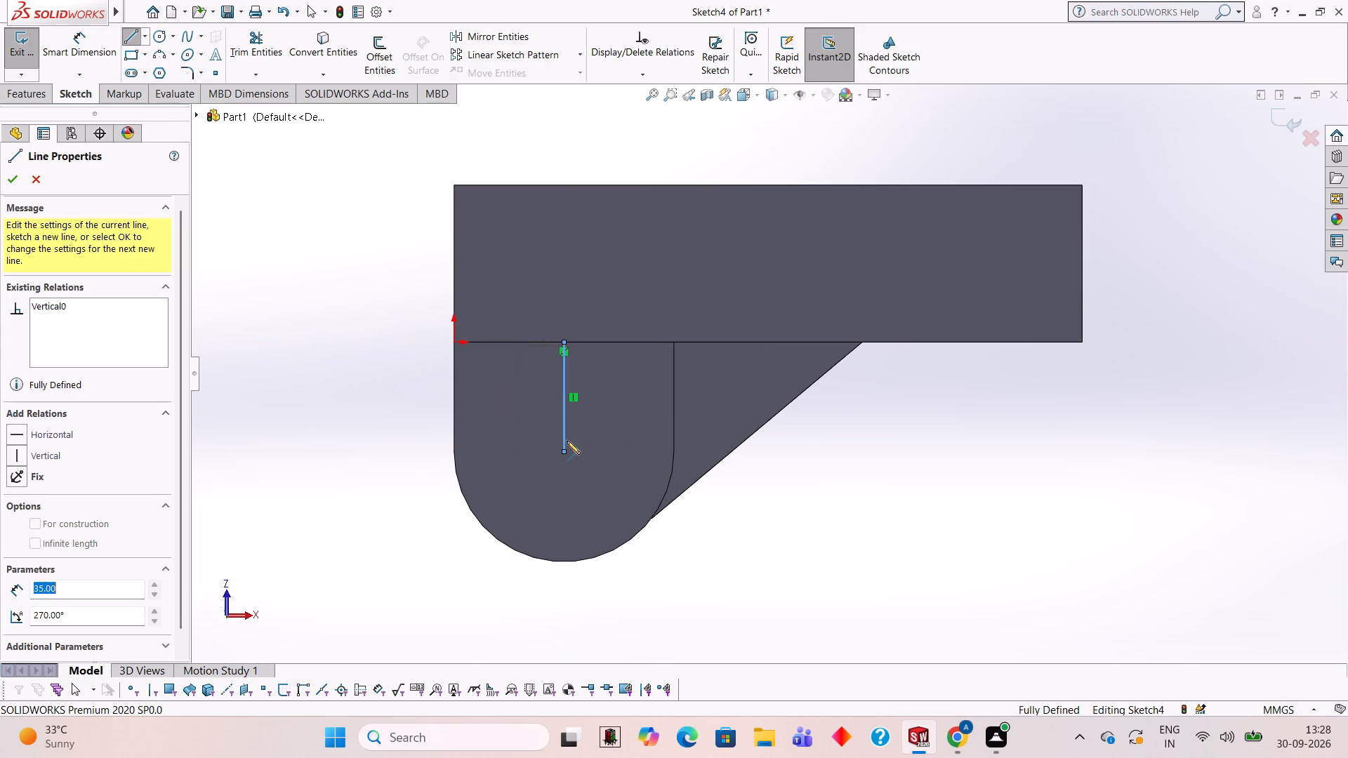
pyautogui.press('Escape')
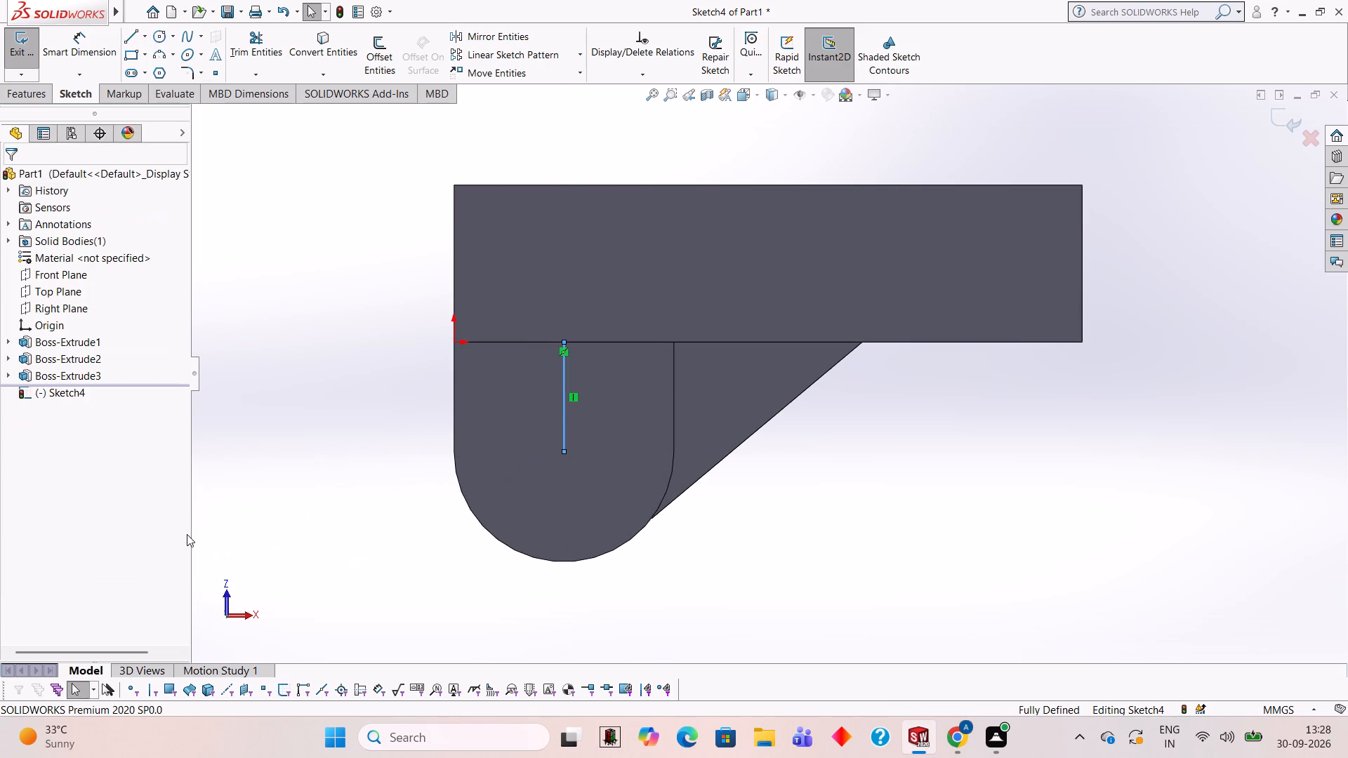
# Draw a circle of 20 mm radius centred on the free end of the 35 mm line.
pyautogui.click(157, 32)
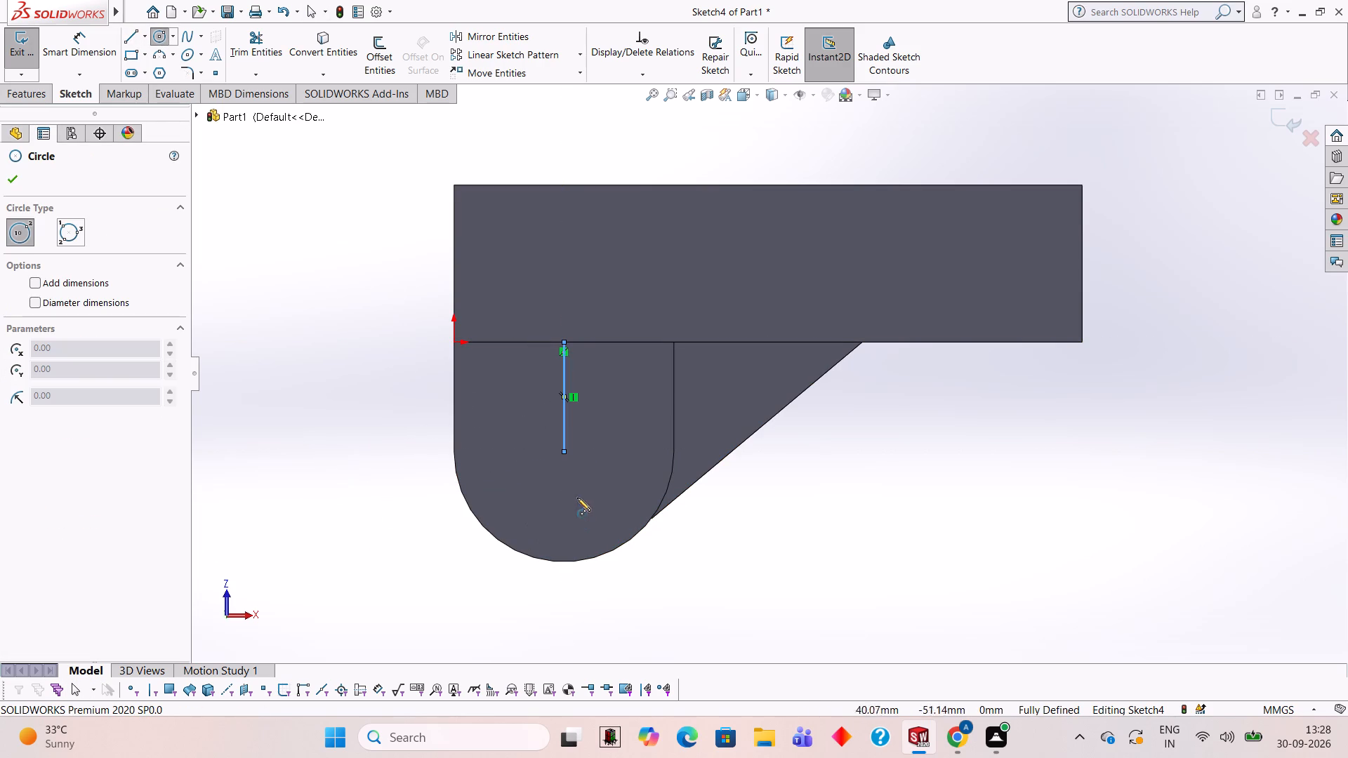
pyautogui.click(562, 449)
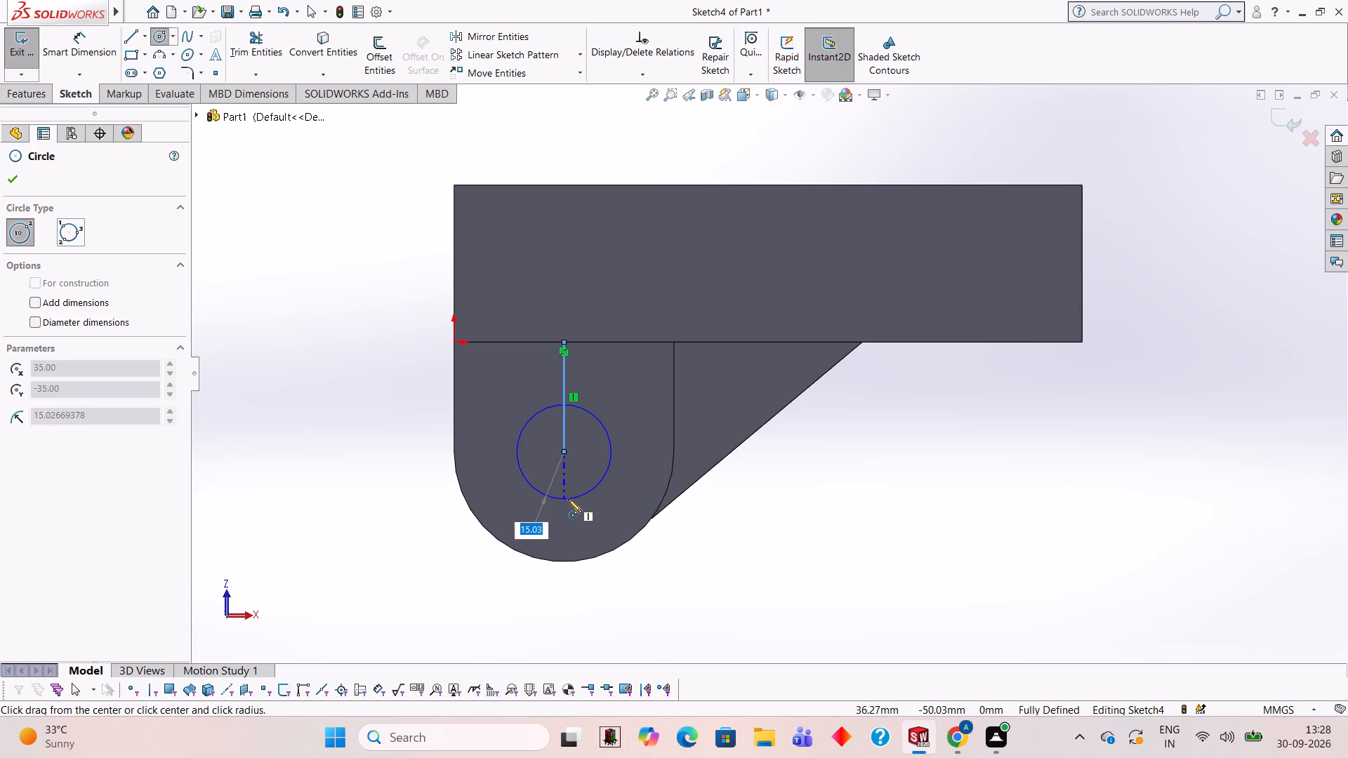
pyautogui.write('20')
pyautogui.press('Return')
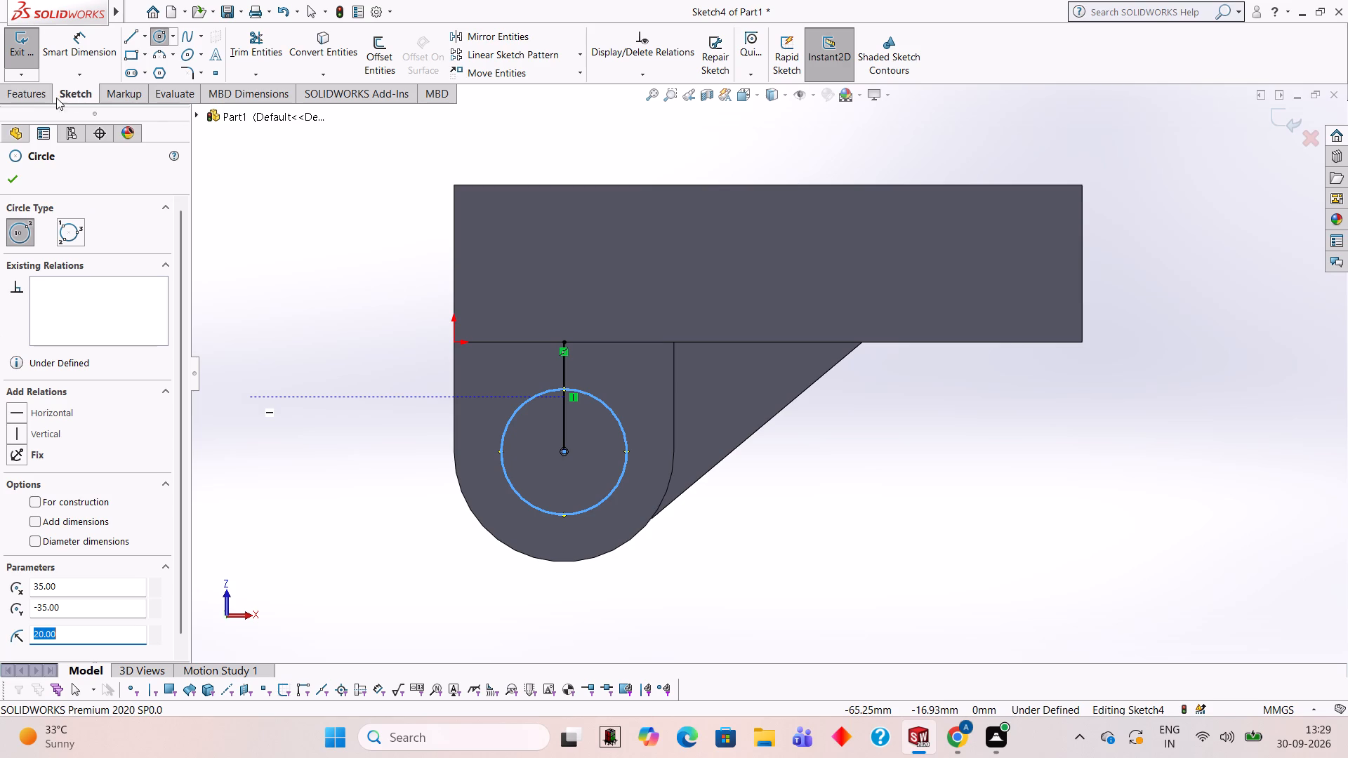
# Cut the circle region through the lug as a blind extruded cut 50 mm deep.
pyautogui.click(26, 95)
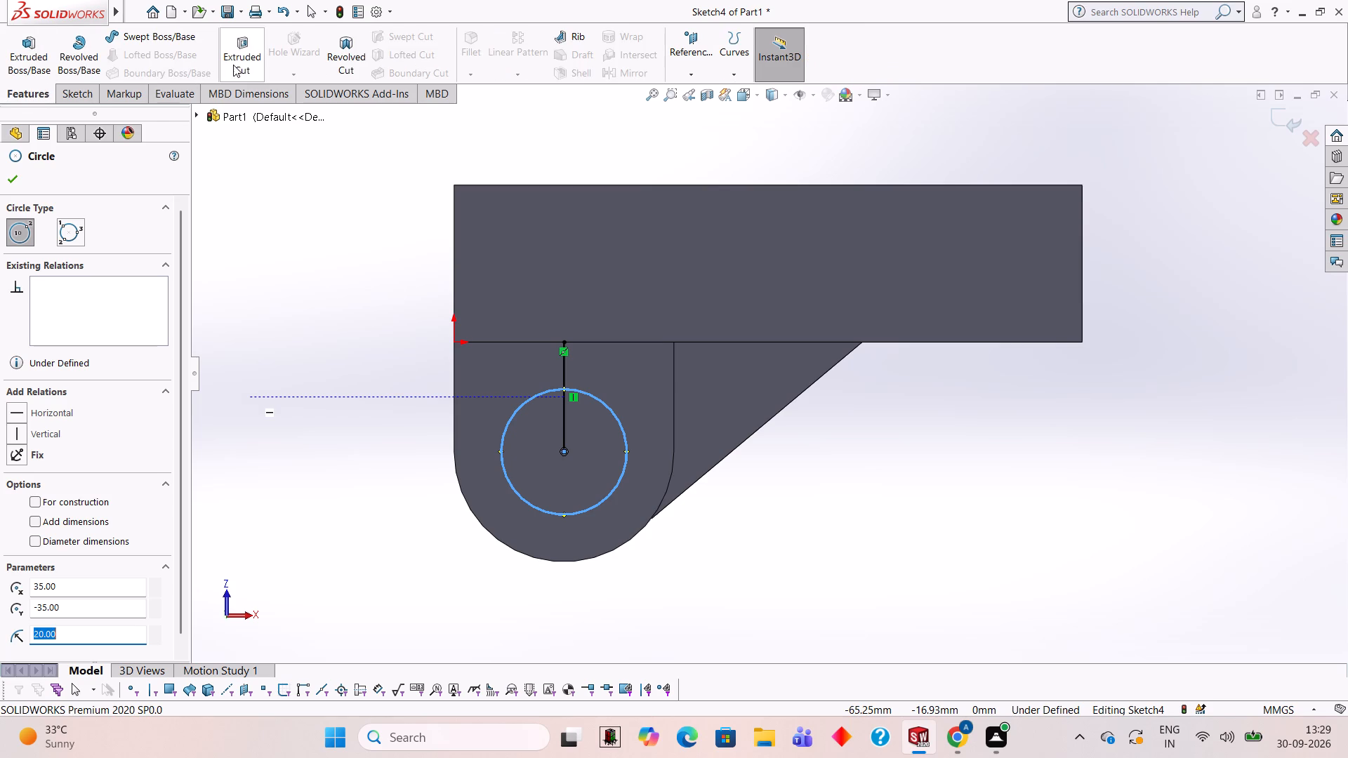
pyautogui.click(233, 65)
pyautogui.click(570, 464)
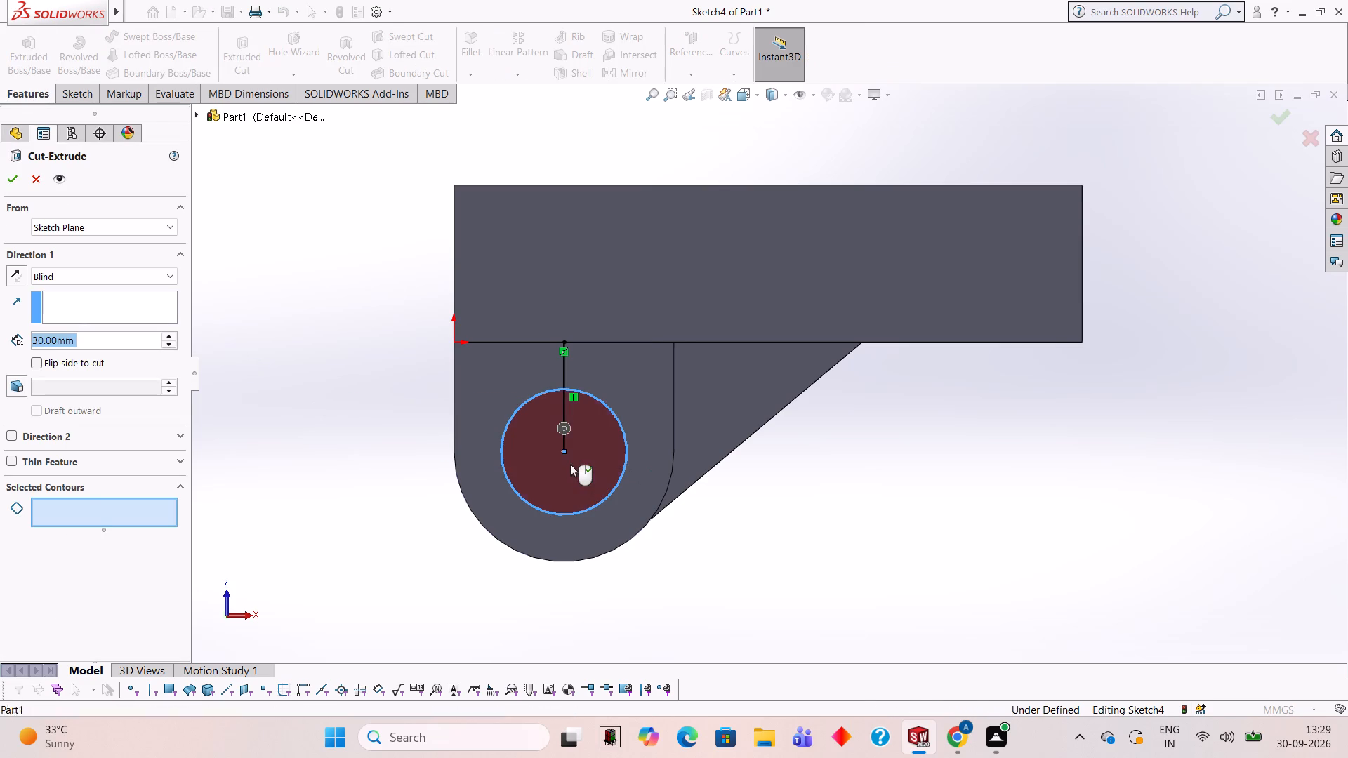
pyautogui.moveTo(320, 357); pyautogui.dragTo(488, 494, button='middle')
pyautogui.moveTo(552, 262); pyautogui.dragTo(508, 519, button='middle')
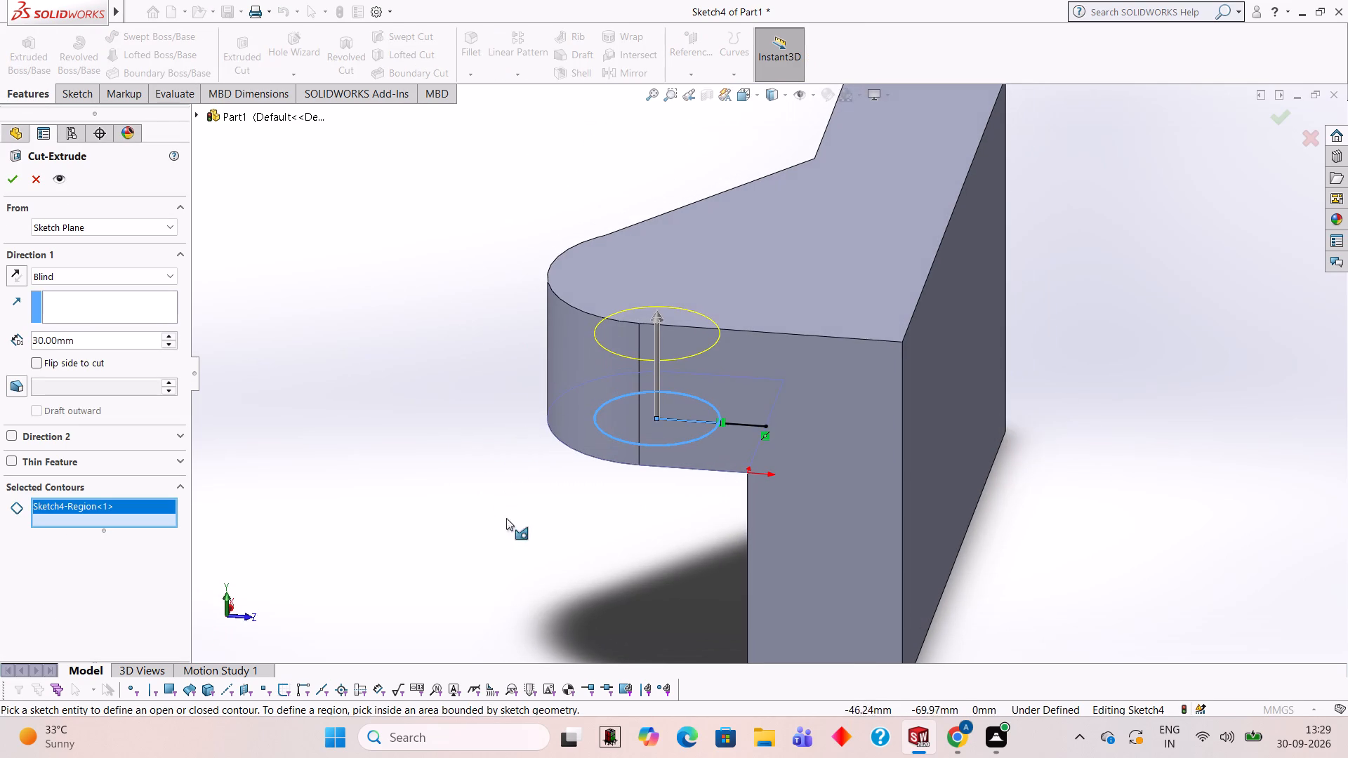
pyautogui.moveTo(566, 348); pyautogui.dragTo(585, 310, button='middle')
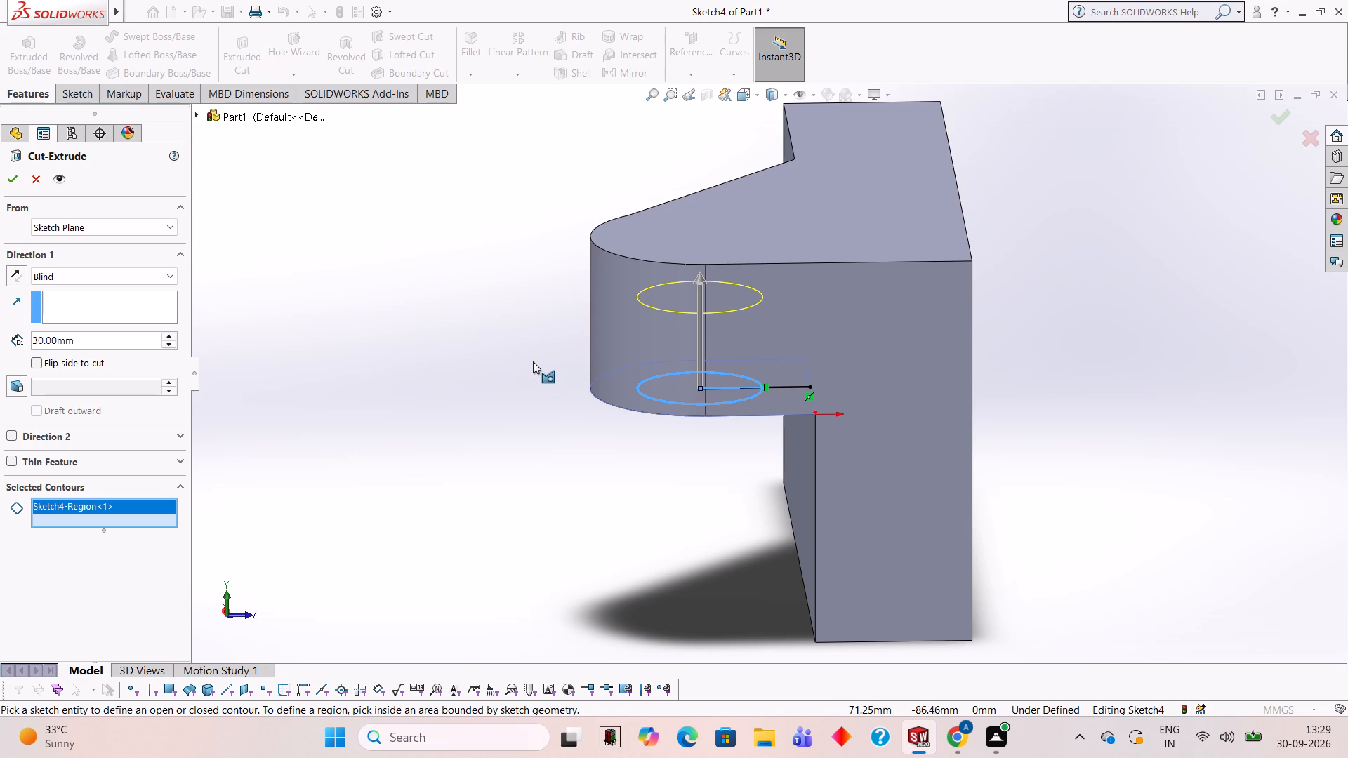
pyautogui.click(120, 338)
pyautogui.press('BackSpace')
pyautogui.press('BackSpace')
pyautogui.press('BackSpace')
pyautogui.press('BackSpace')
pyautogui.press('BackSpace')
pyautogui.press('BackSpace')
pyautogui.press('BackSpace')
pyautogui.press('BackSpace')
pyautogui.press('BackSpace')
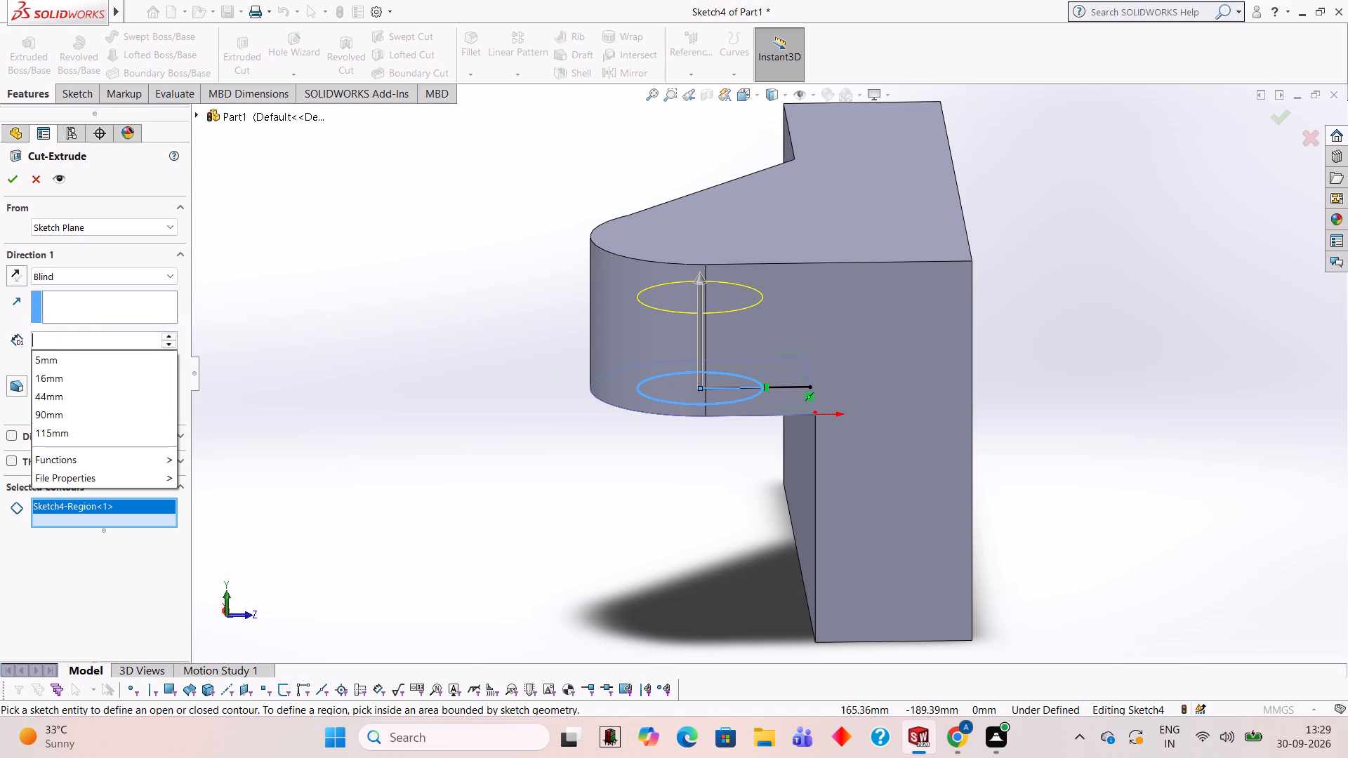
pyautogui.write('50')
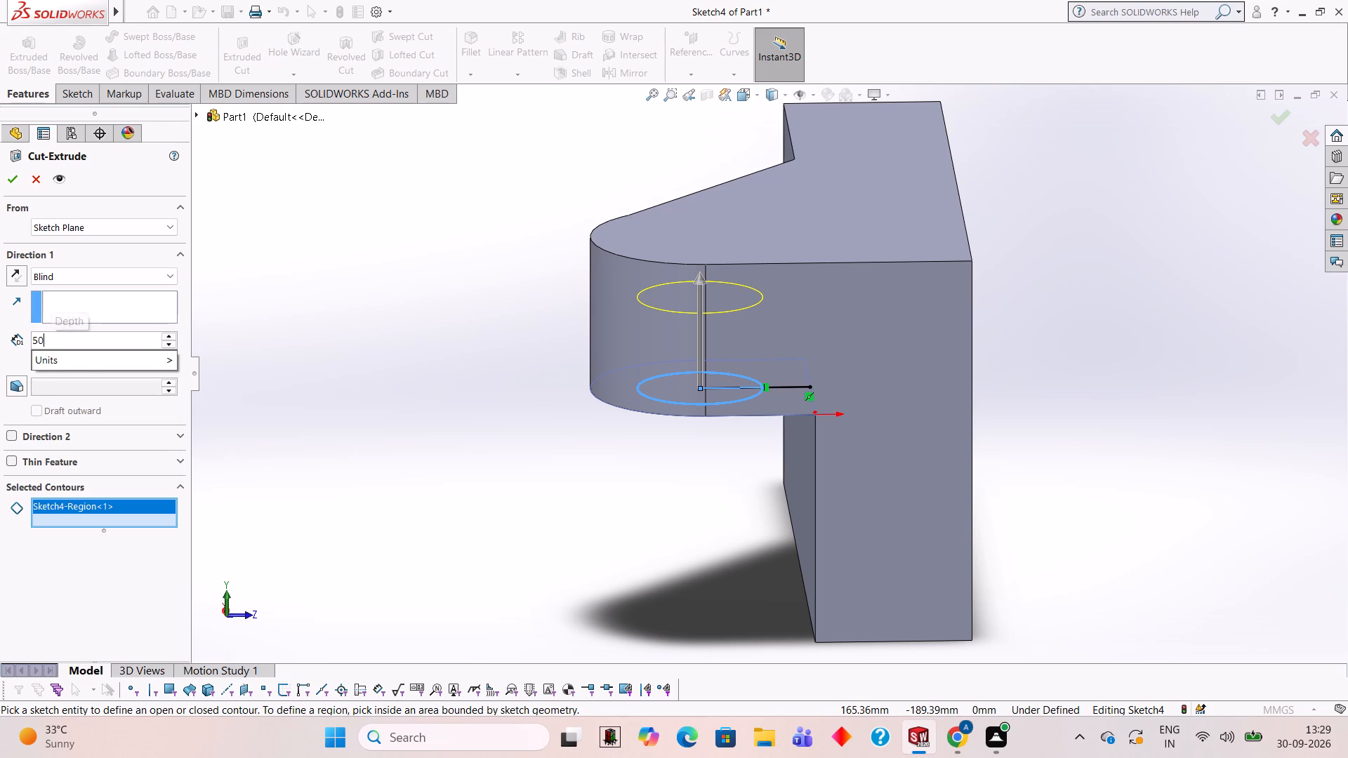
pyautogui.press('Return')
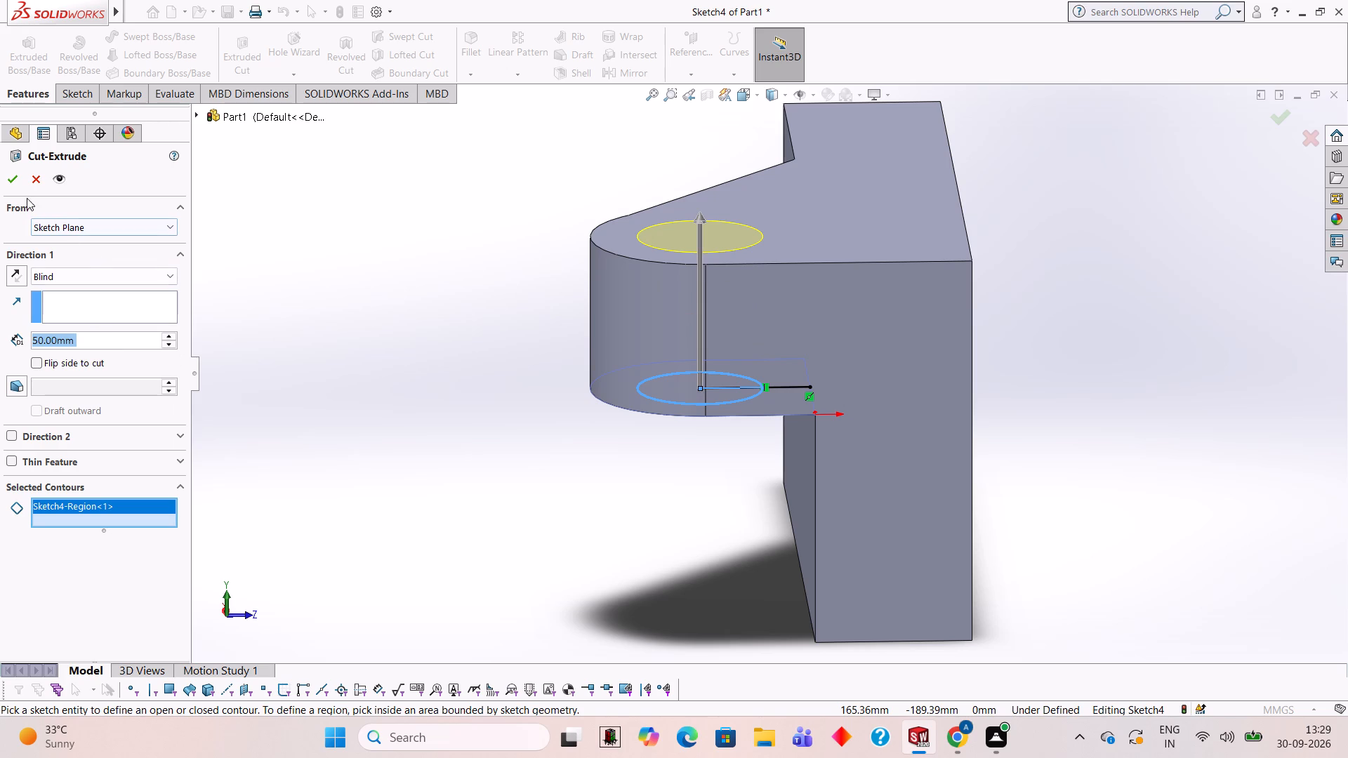
pyautogui.click(13, 183)
pyautogui.click(314, 288)
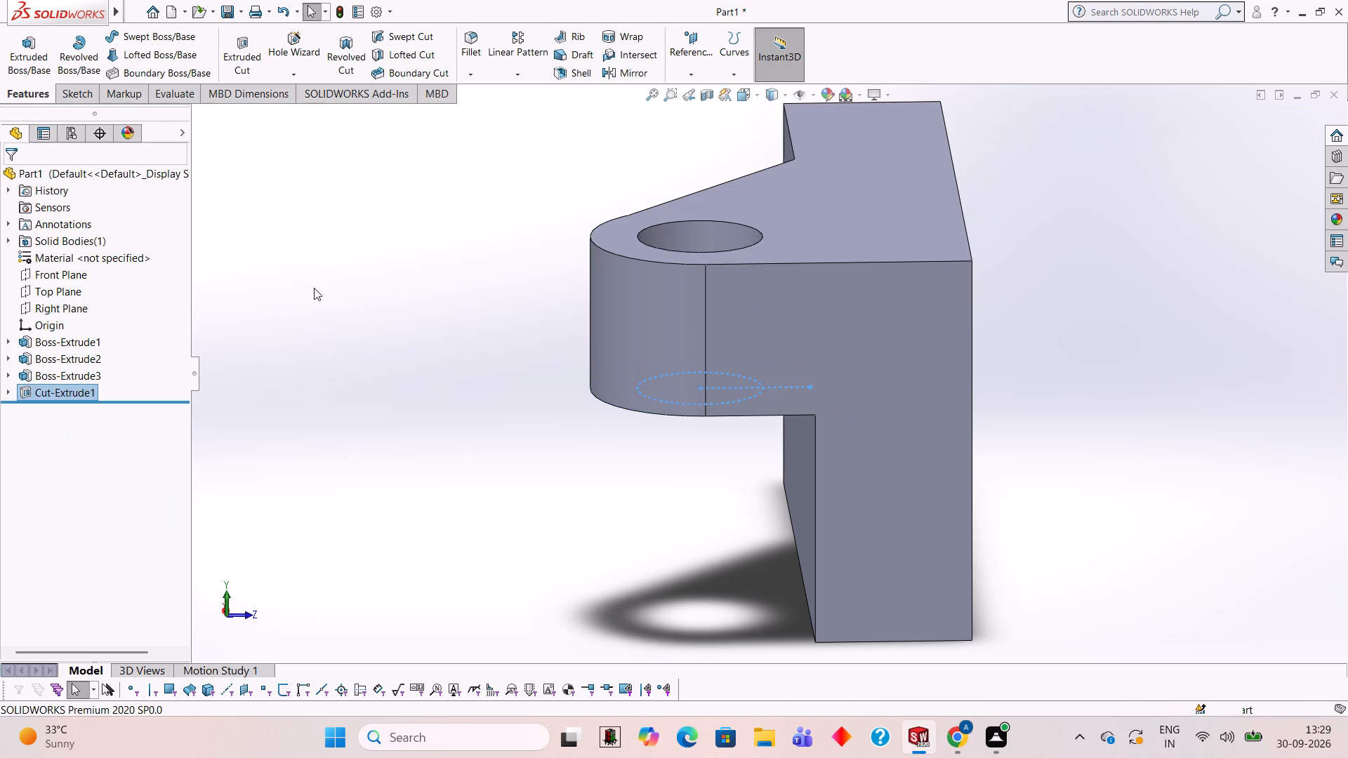
# Examine the lug's hole, the web and the block from the back, underside and end of the part.
pyautogui.moveTo(381, 382); pyautogui.dragTo(509, 371, button='middle')
pyautogui.moveTo(787, 524); pyautogui.dragTo(788, 357, button='middle')
pyautogui.scroll(2, 782, 375)
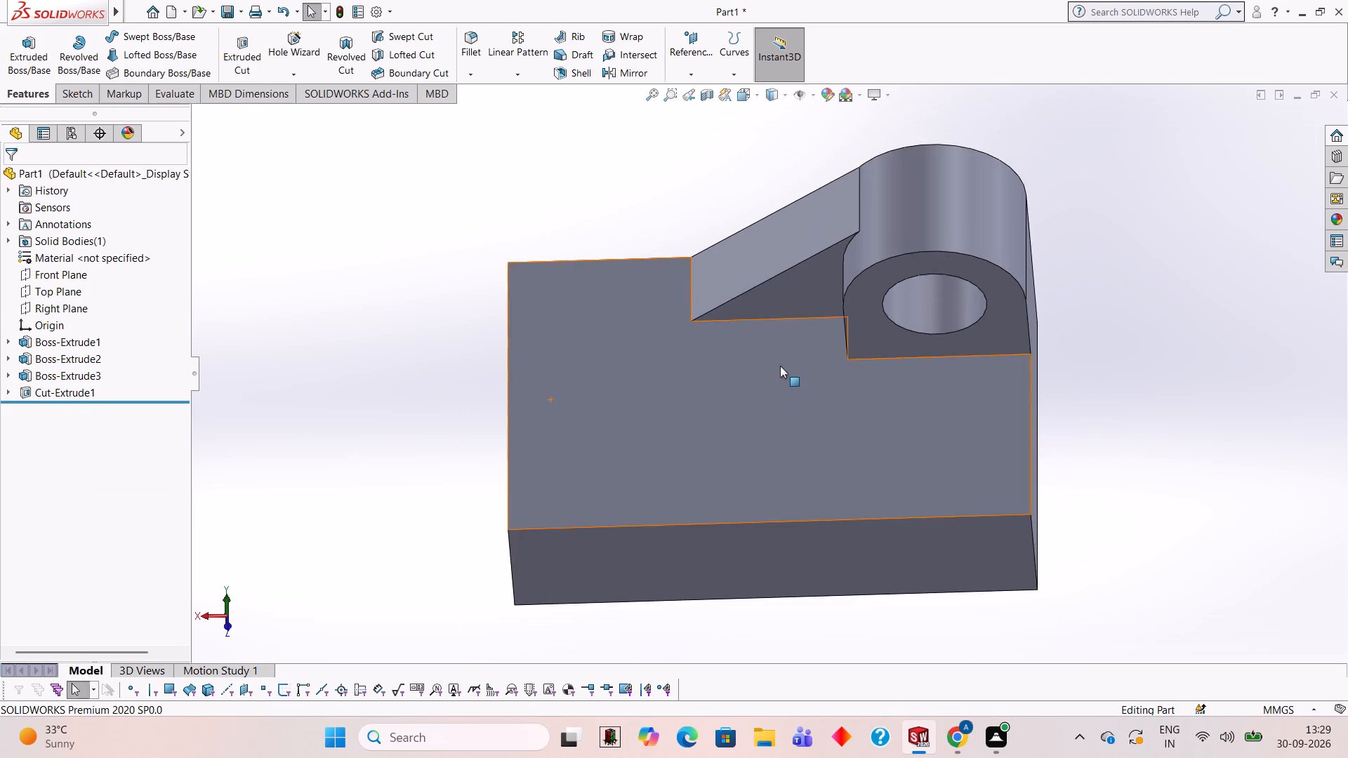
pyautogui.moveTo(780, 366); pyautogui.dragTo(802, 247, button='middle')
pyautogui.scroll(1, 802, 247)
pyautogui.moveTo(762, 358); pyautogui.dragTo(724, 333, button='middle')
pyautogui.scroll(-4, 782, 197)
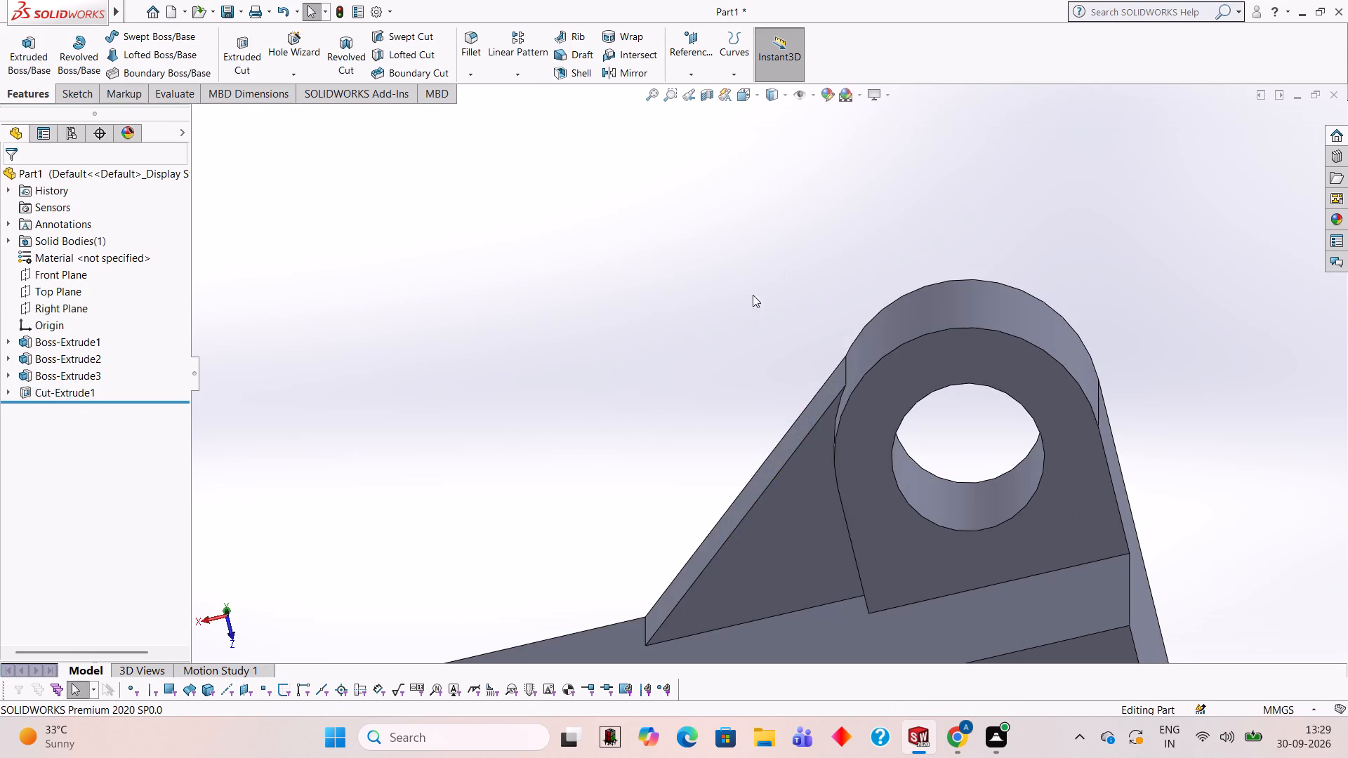
pyautogui.moveTo(850, 448); pyautogui.dragTo(873, 462, button='middle')
pyautogui.scroll(4, 836, 499)
pyautogui.scroll(-1, 807, 519)
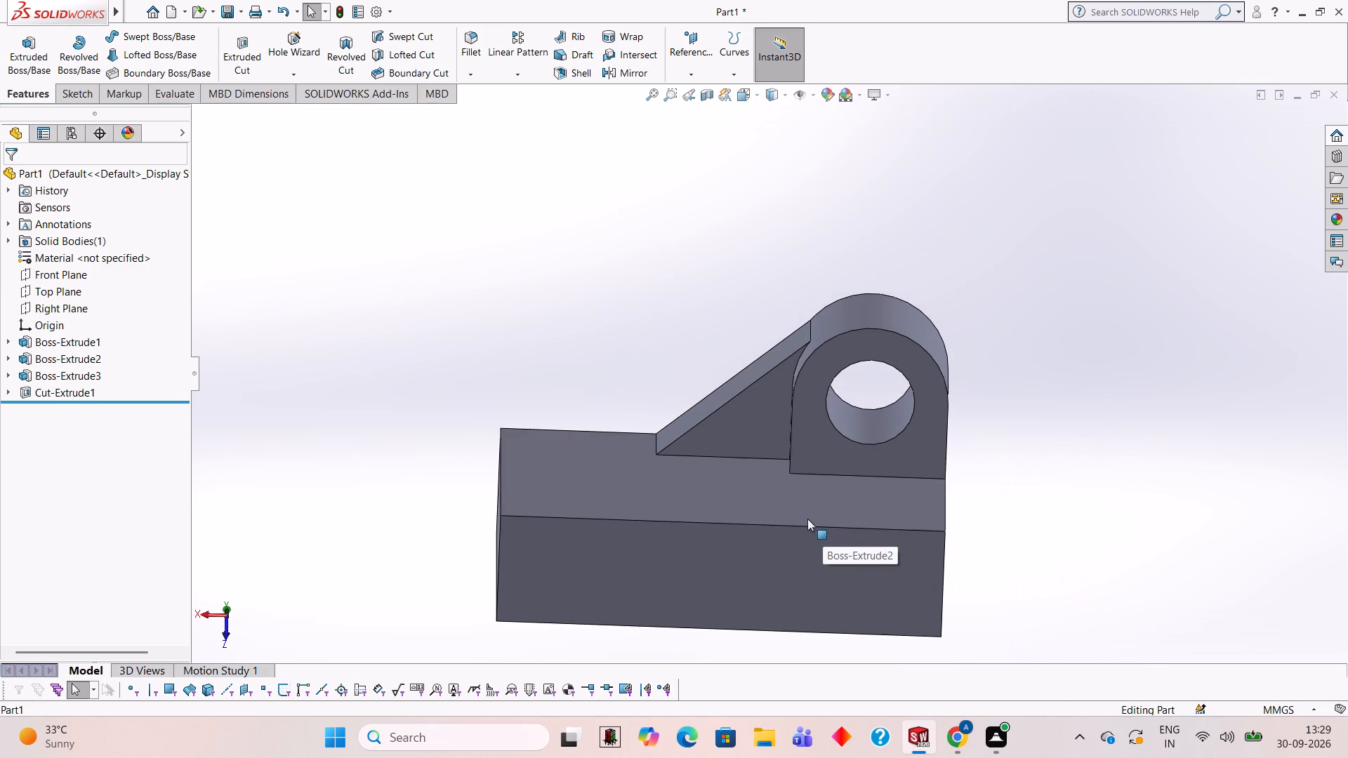
pyautogui.scroll(-1, 807, 519)
pyautogui.scroll(2, 765, 479)
pyautogui.moveTo(760, 484); pyautogui.dragTo(755, 491, button='middle')
pyautogui.scroll(-1, 757, 484)
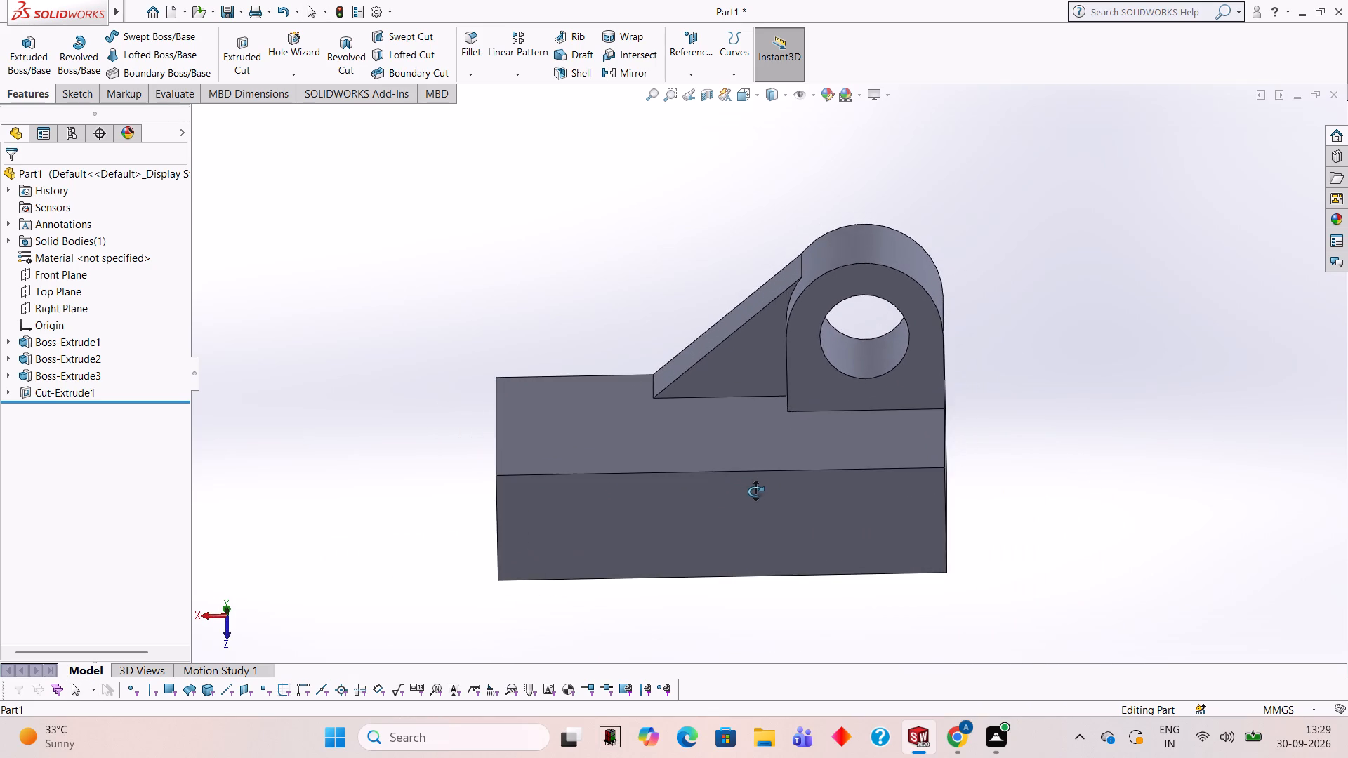
pyautogui.moveTo(755, 491); pyautogui.dragTo(760, 453, button='middle')
pyautogui.scroll(-1, 766, 407)
pyautogui.moveTo(748, 397); pyautogui.dragTo(740, 376, button='middle')
pyautogui.scroll(2, 709, 418)
pyautogui.scroll(-2, 717, 372)
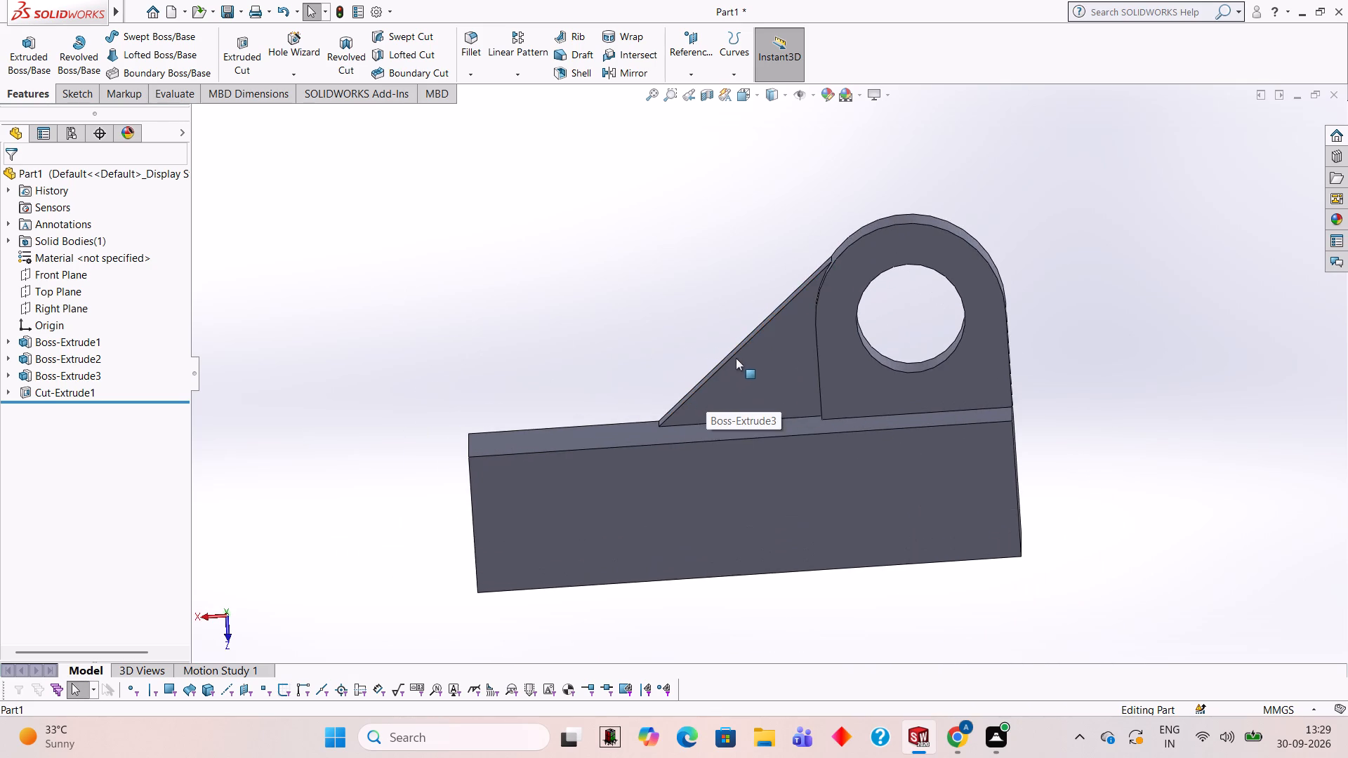
pyautogui.scroll(-1, 737, 328)
pyautogui.moveTo(735, 328); pyautogui.dragTo(735, 375, button='middle')
pyautogui.scroll(1, 735, 375)
pyautogui.moveTo(752, 357); pyautogui.dragTo(786, 510, button='middle')
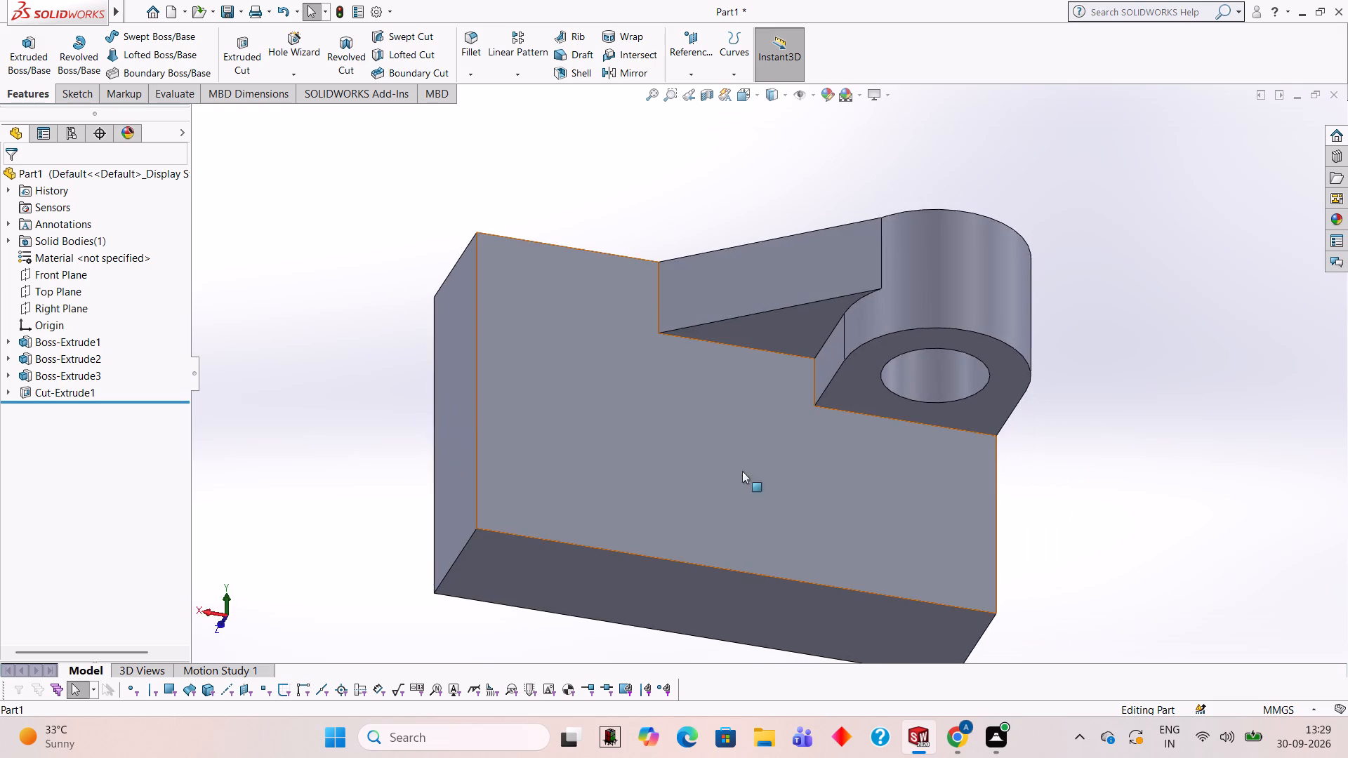
pyautogui.moveTo(652, 291); pyautogui.dragTo(749, 478, button='middle')
# Start a sketch on the block's narrow end face farthest from the lug, viewed face-on, with the Line tool ready.
pyautogui.click(562, 496)
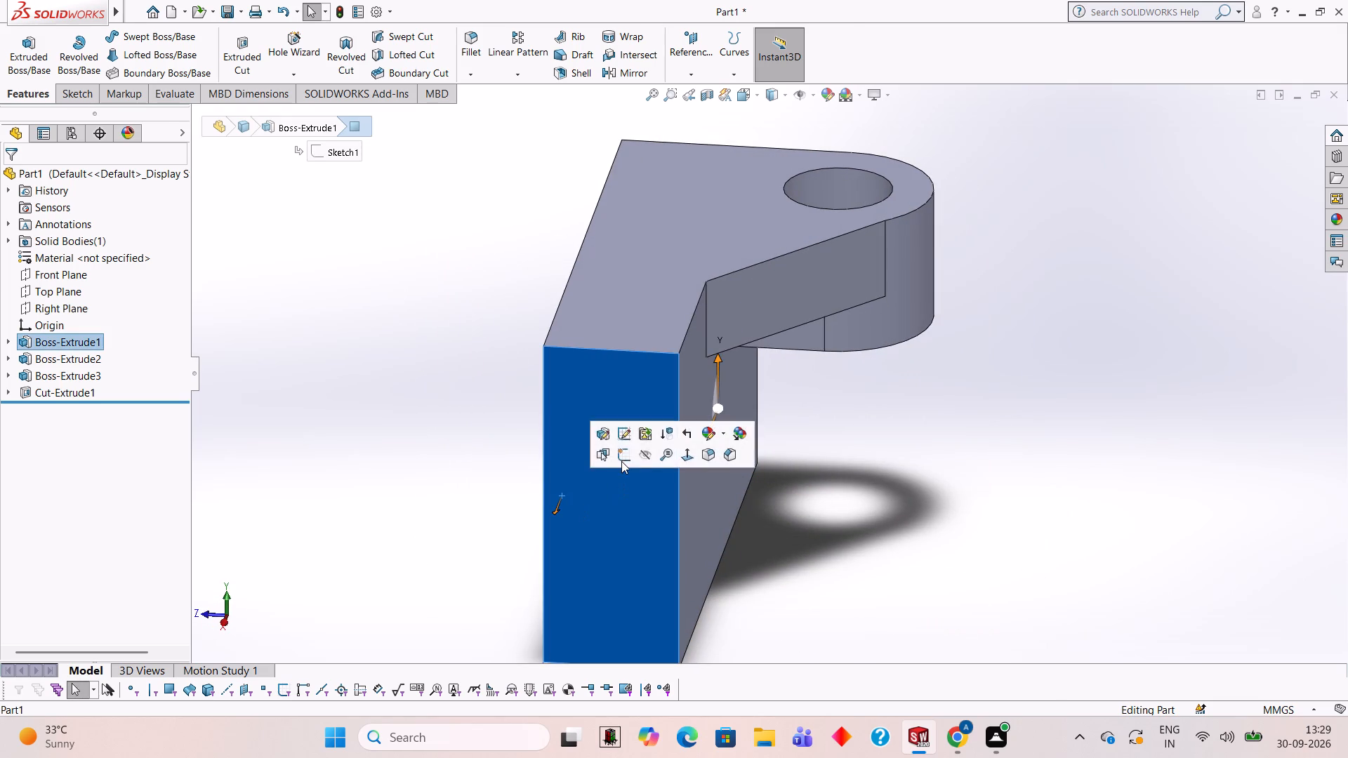
pyautogui.click(622, 460)
pyautogui.hotkey('ctrl', '8')
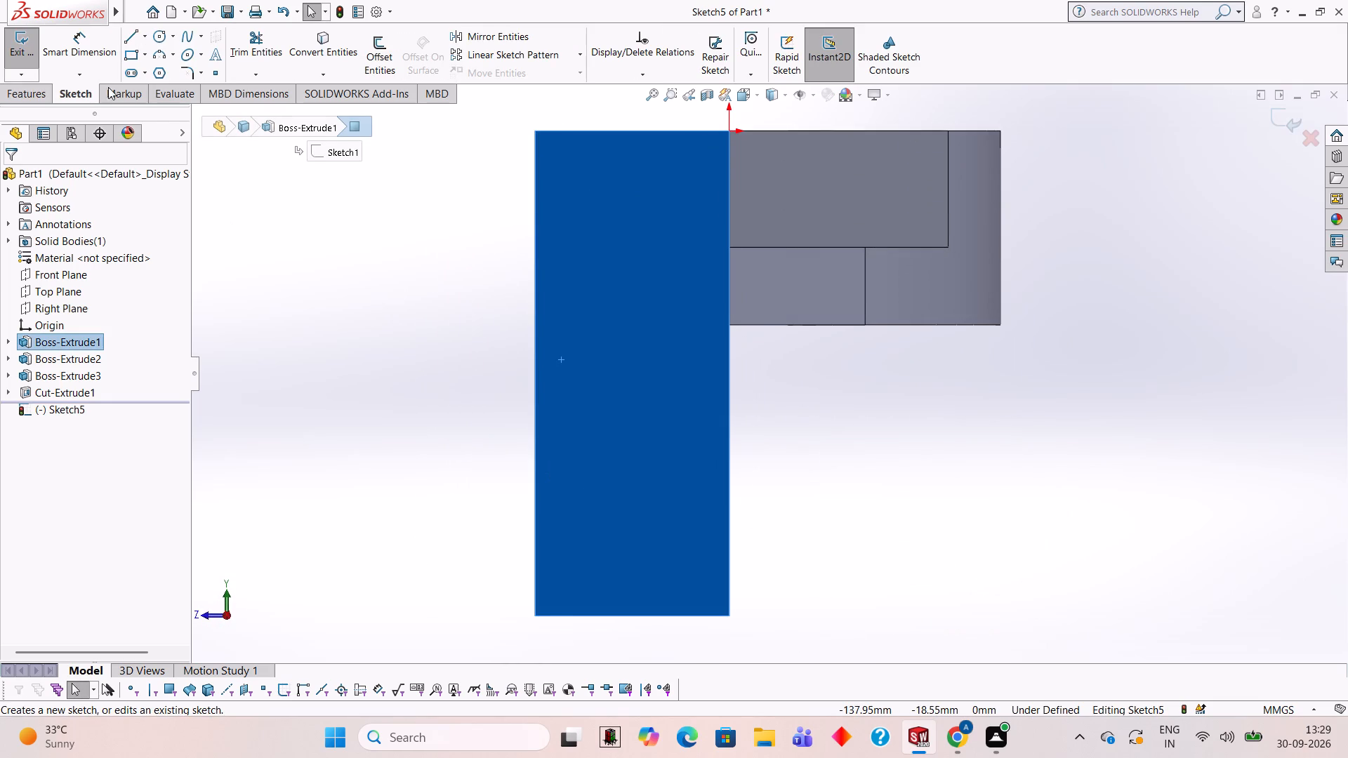
pyautogui.click(133, 38)
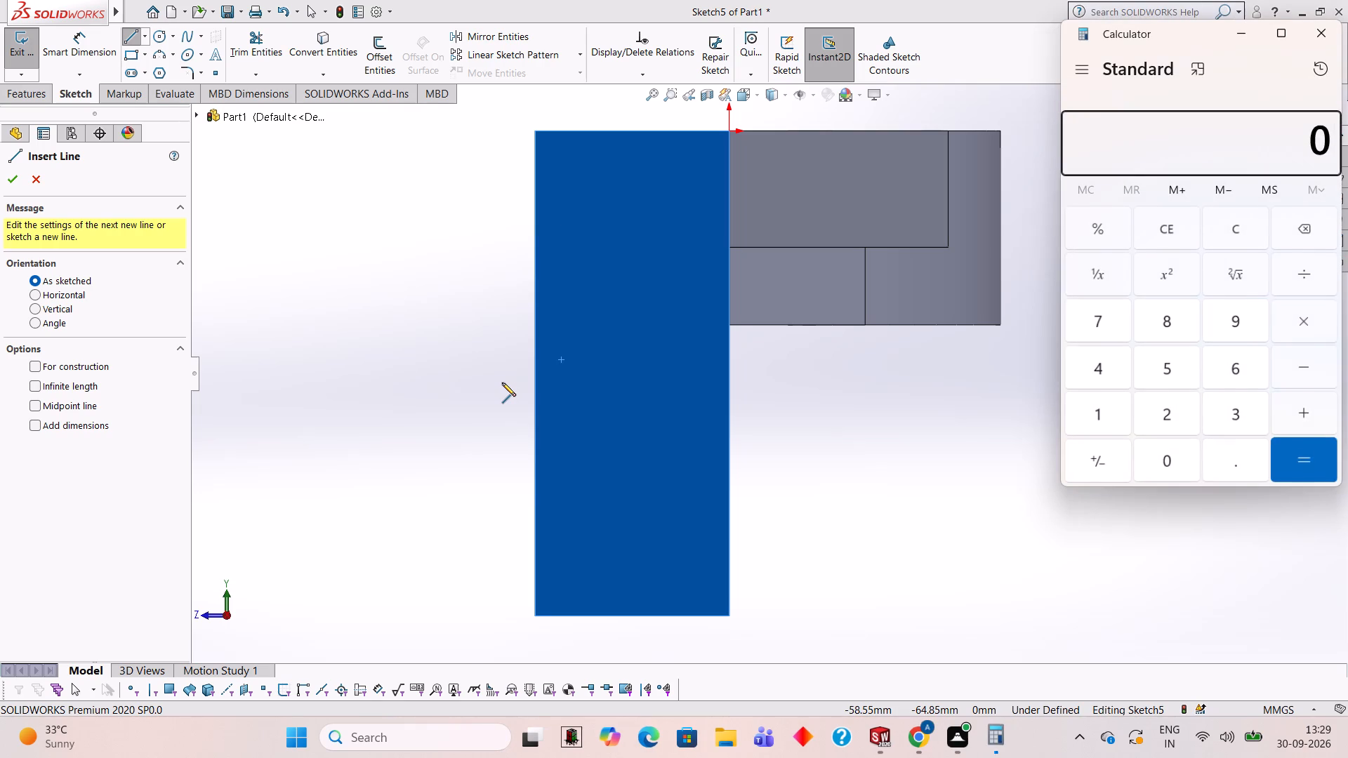
# Work out 75/2 in Calculator and close it.
pyautogui.write('75/2')
pyautogui.press('Return')
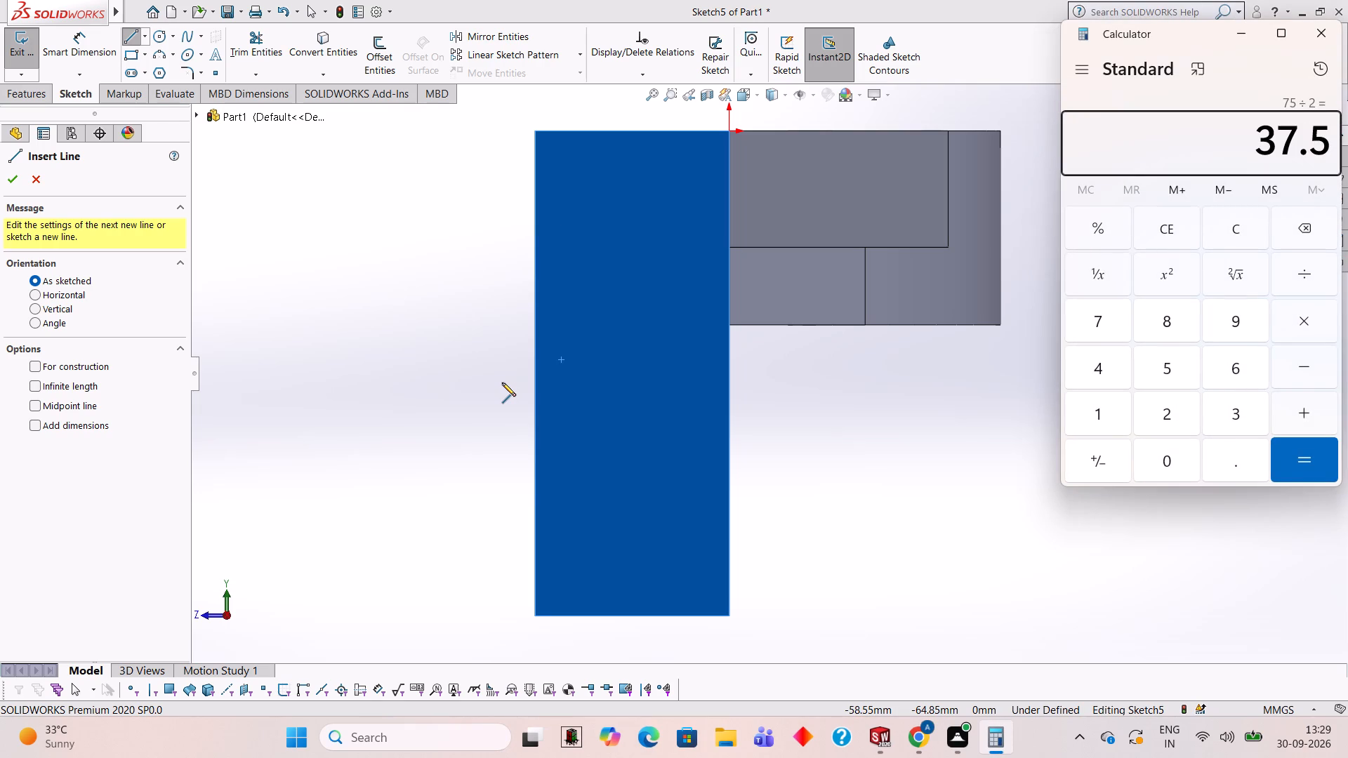
pyautogui.click(1309, 44)
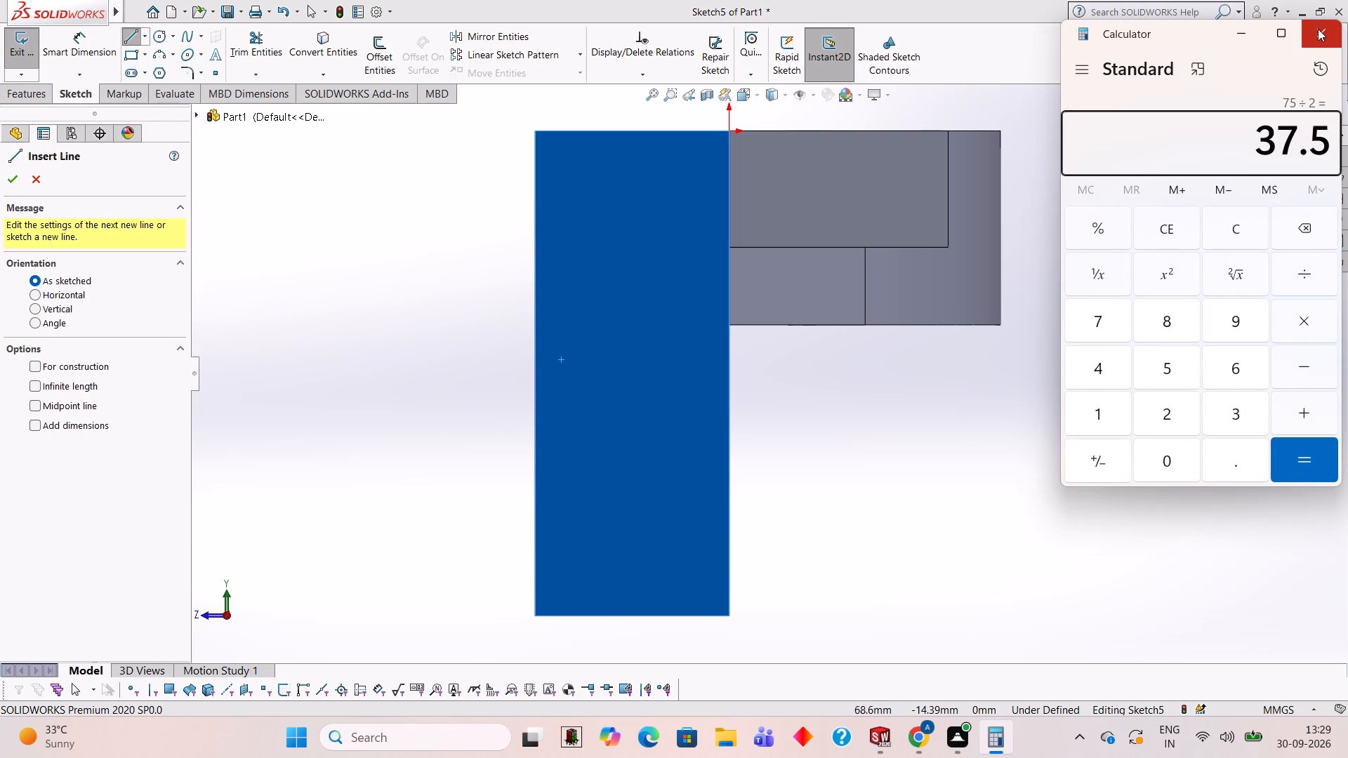
pyautogui.click(1318, 29)
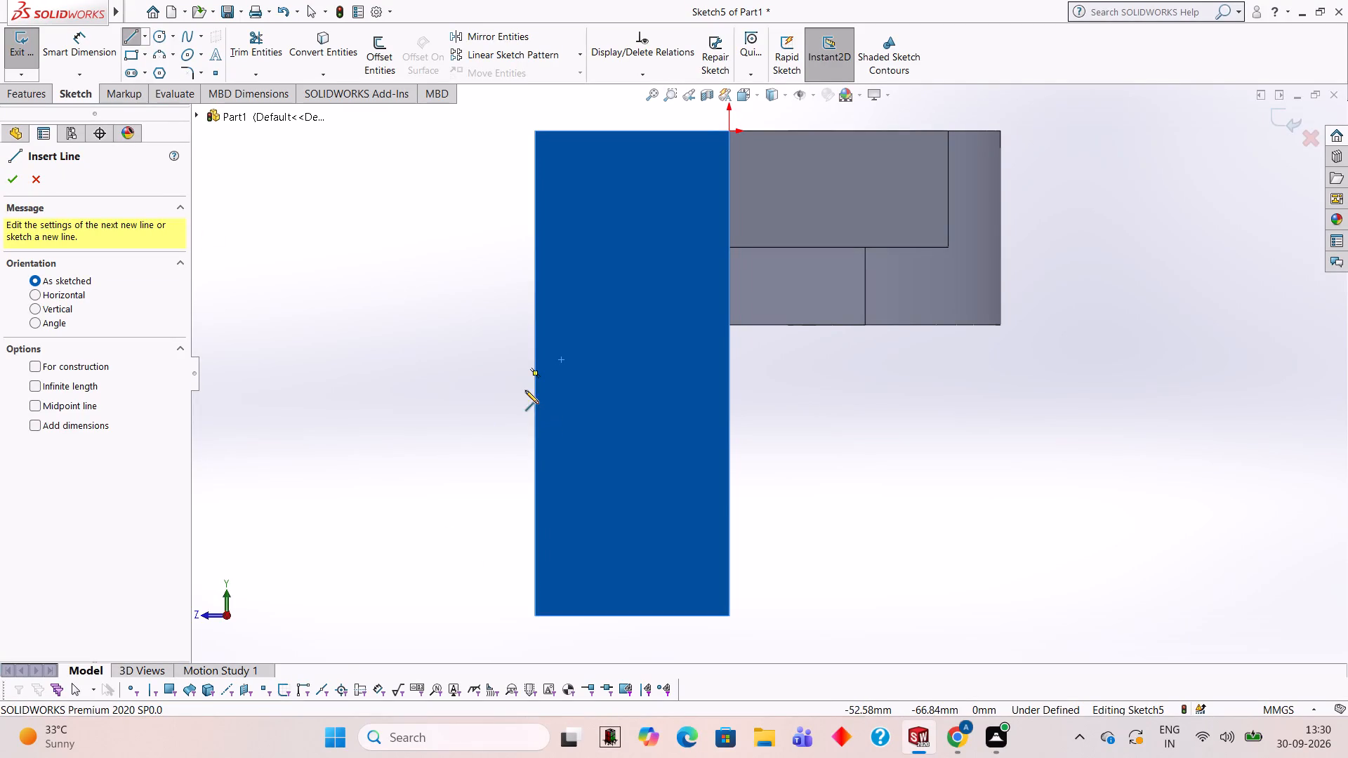
# Draw a closed 25 × 75 mm line rectangle, starting 37.5 mm upward from the midpoint of the end face's long edge opposite the lug.
pyautogui.click(532, 372)
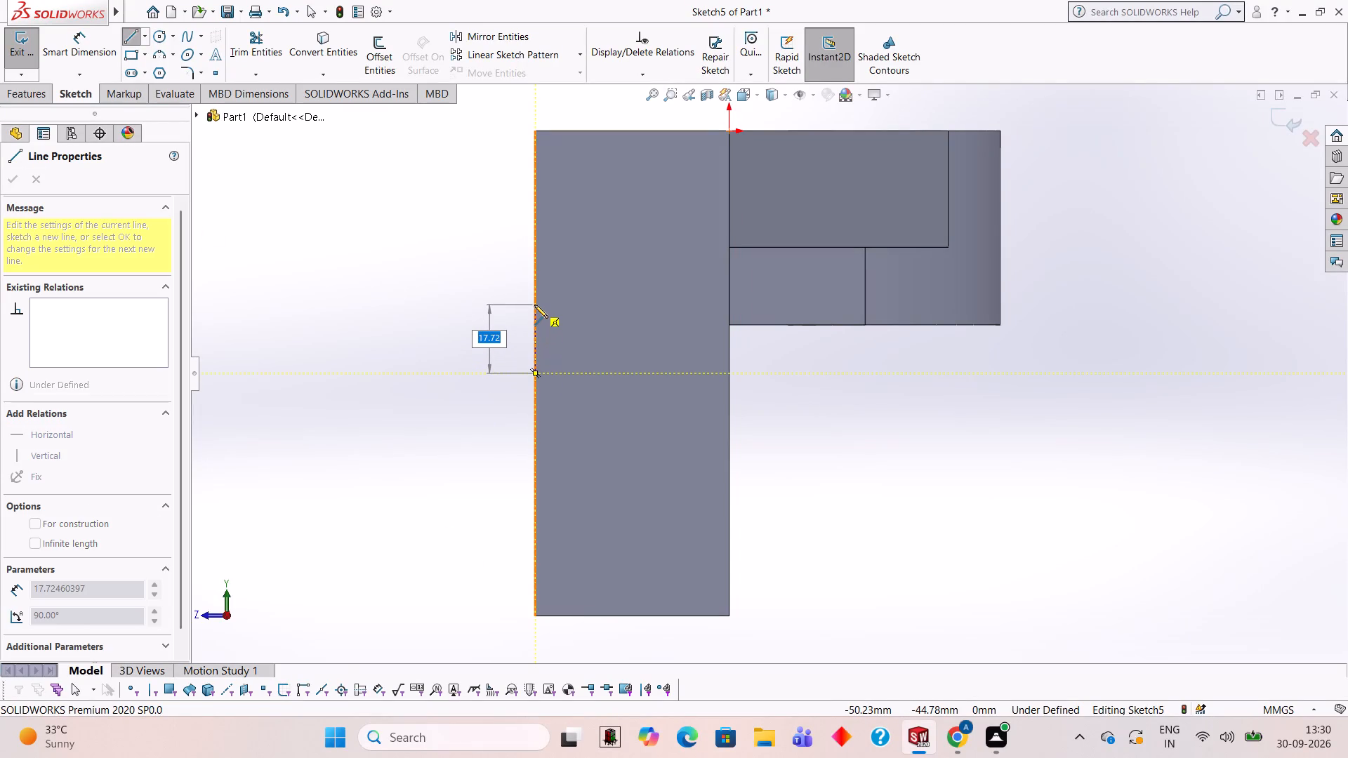
pyautogui.write('37.5')
pyautogui.press('Return')
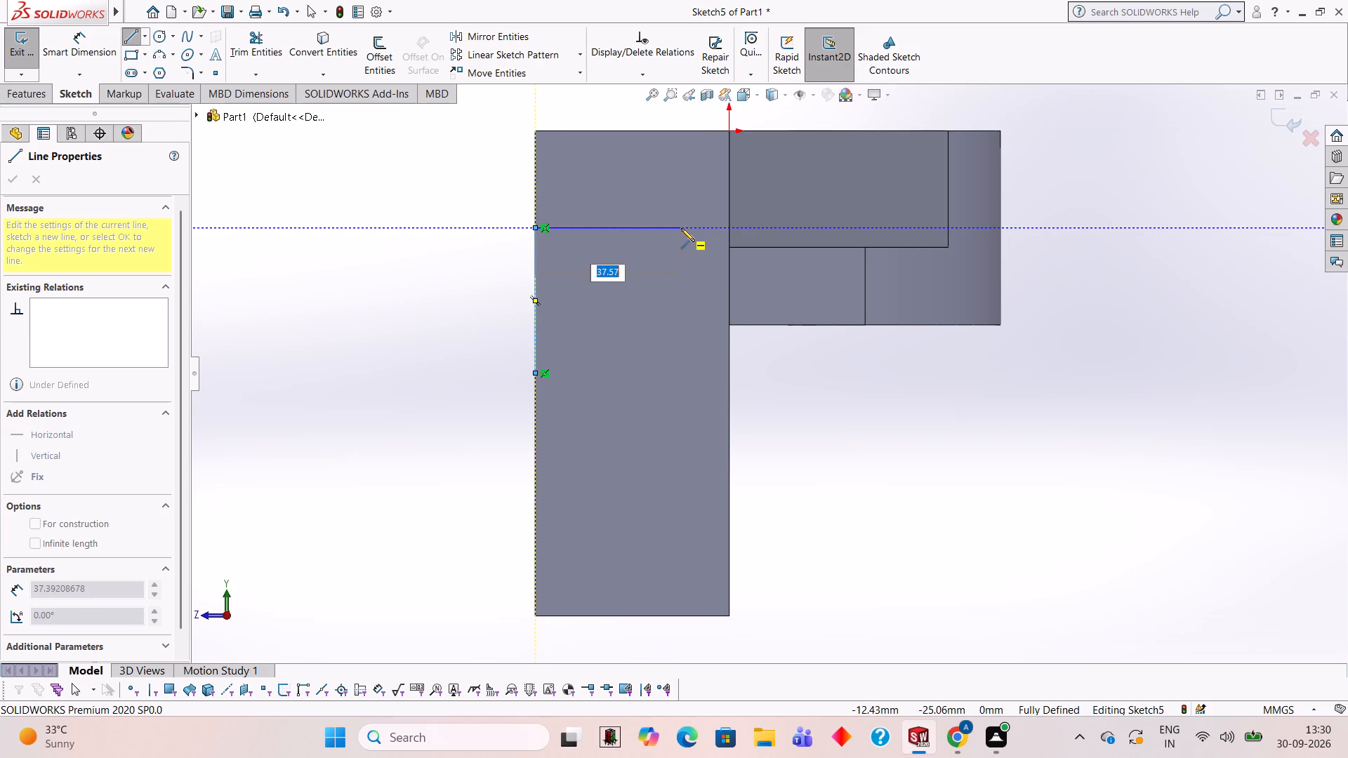
pyautogui.write('25')
pyautogui.press('Return')
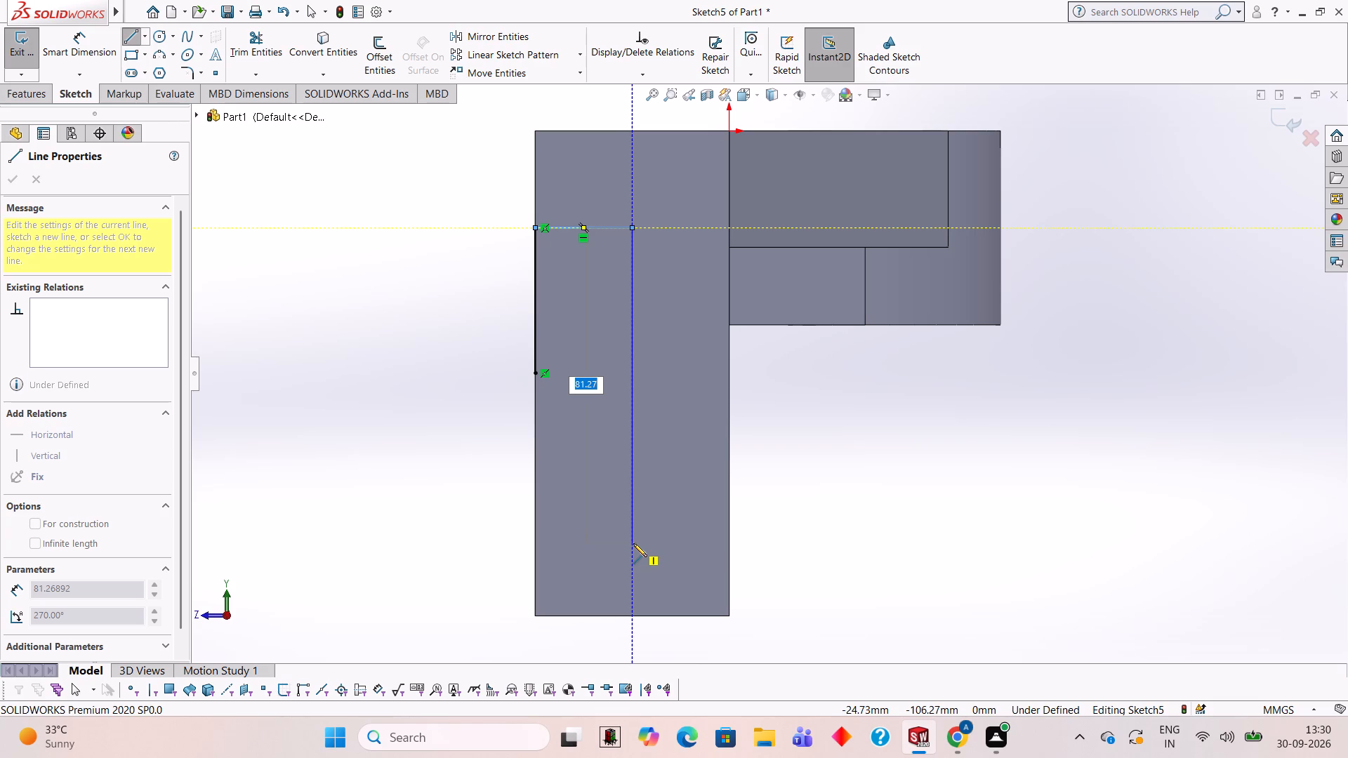
pyautogui.write('75')
pyautogui.press('Return')
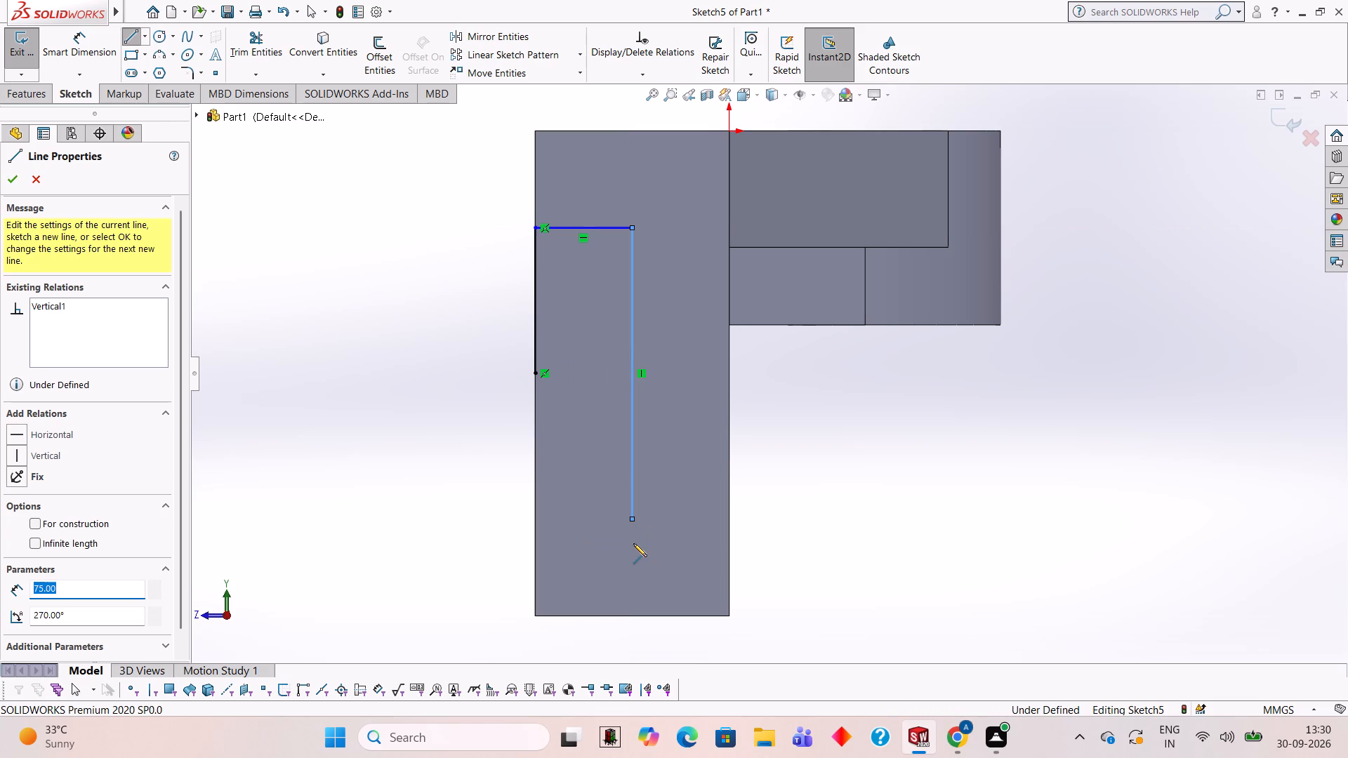
pyautogui.click(532, 518)
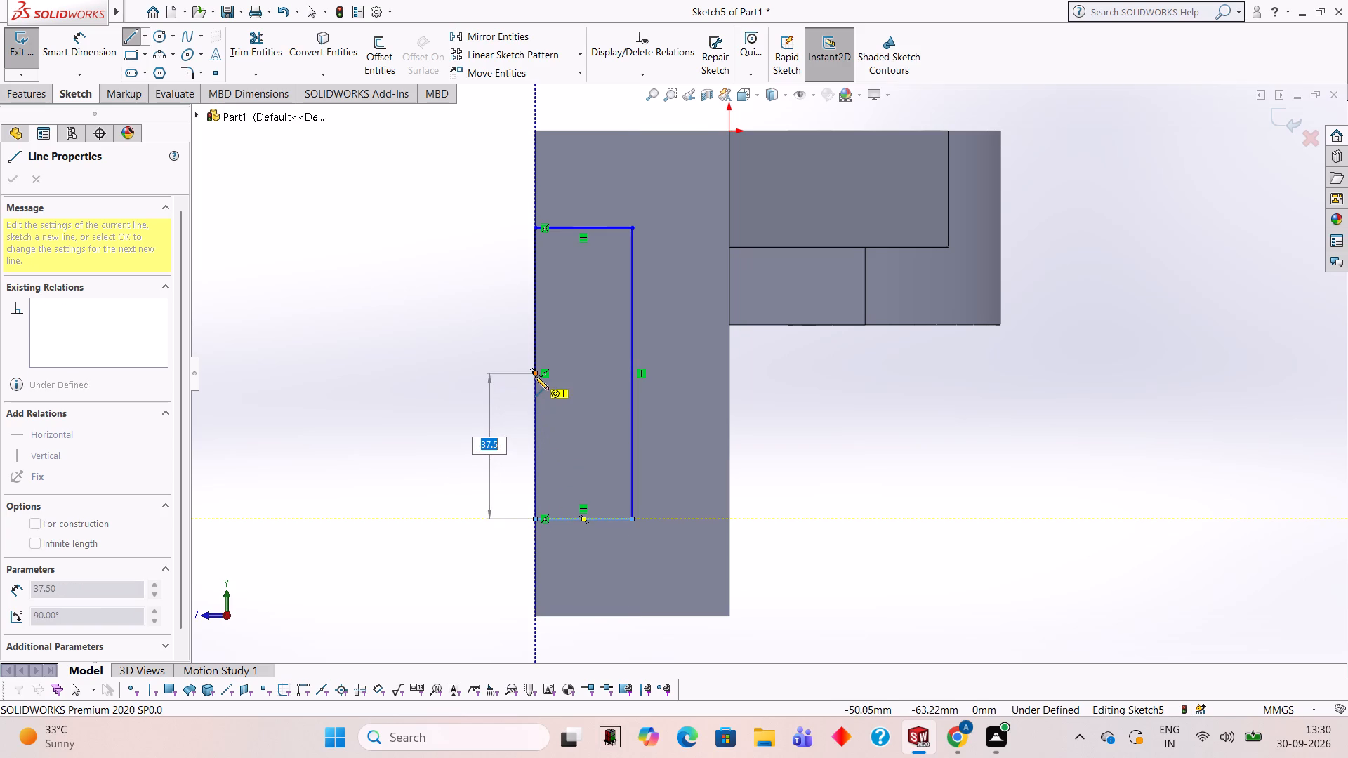
pyautogui.click(536, 373)
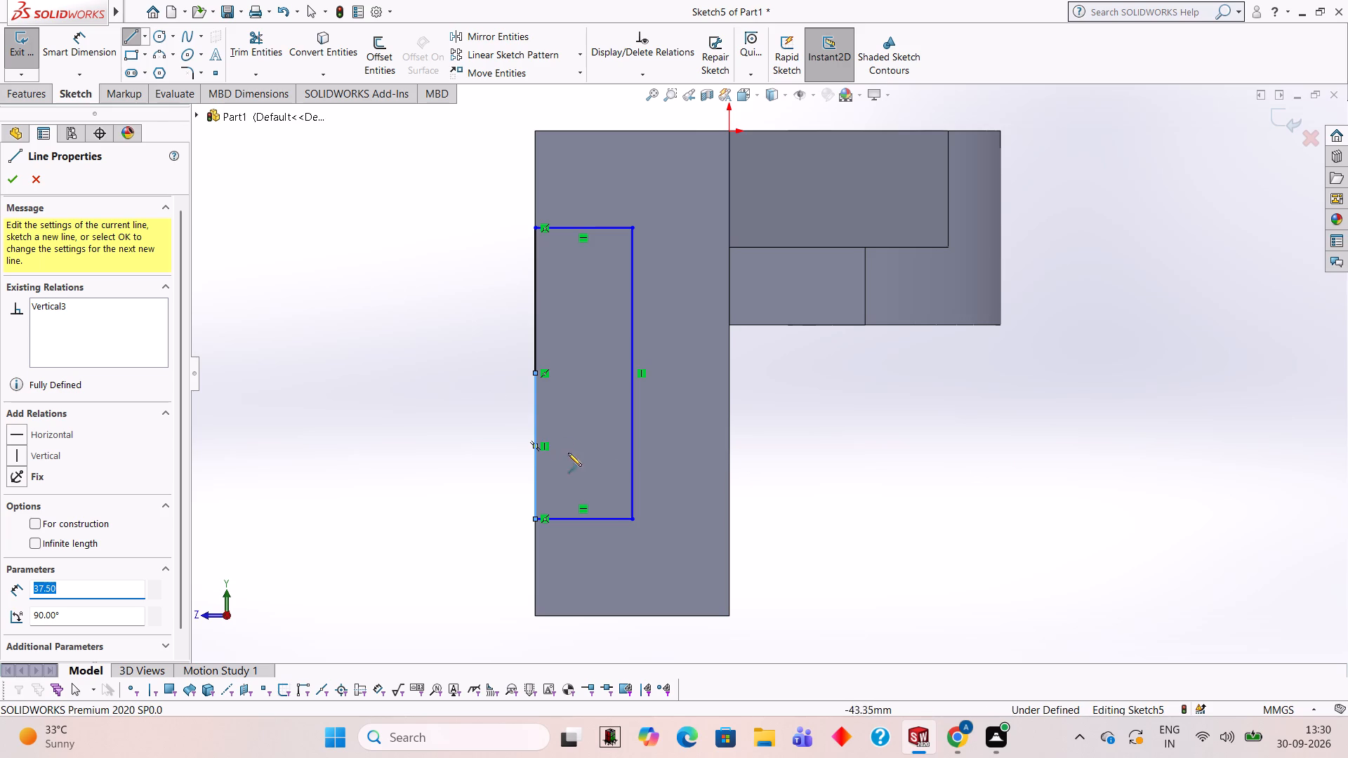
# Cut-extrude the 25 × 75 mm rectangle to a blind depth of 200 mm along the block's full length.
pyautogui.moveTo(1043, 431); pyautogui.dragTo(1001, 434, button='middle')
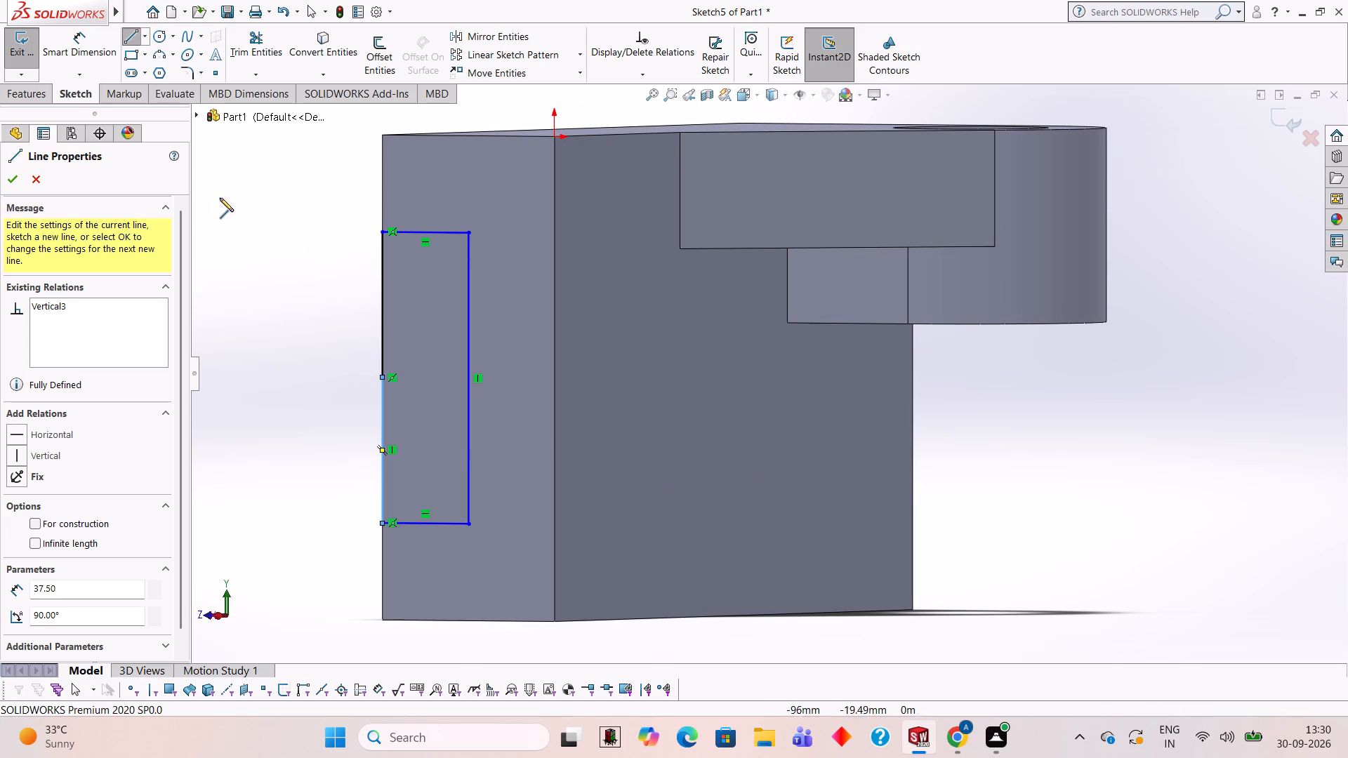
pyautogui.click(35, 93)
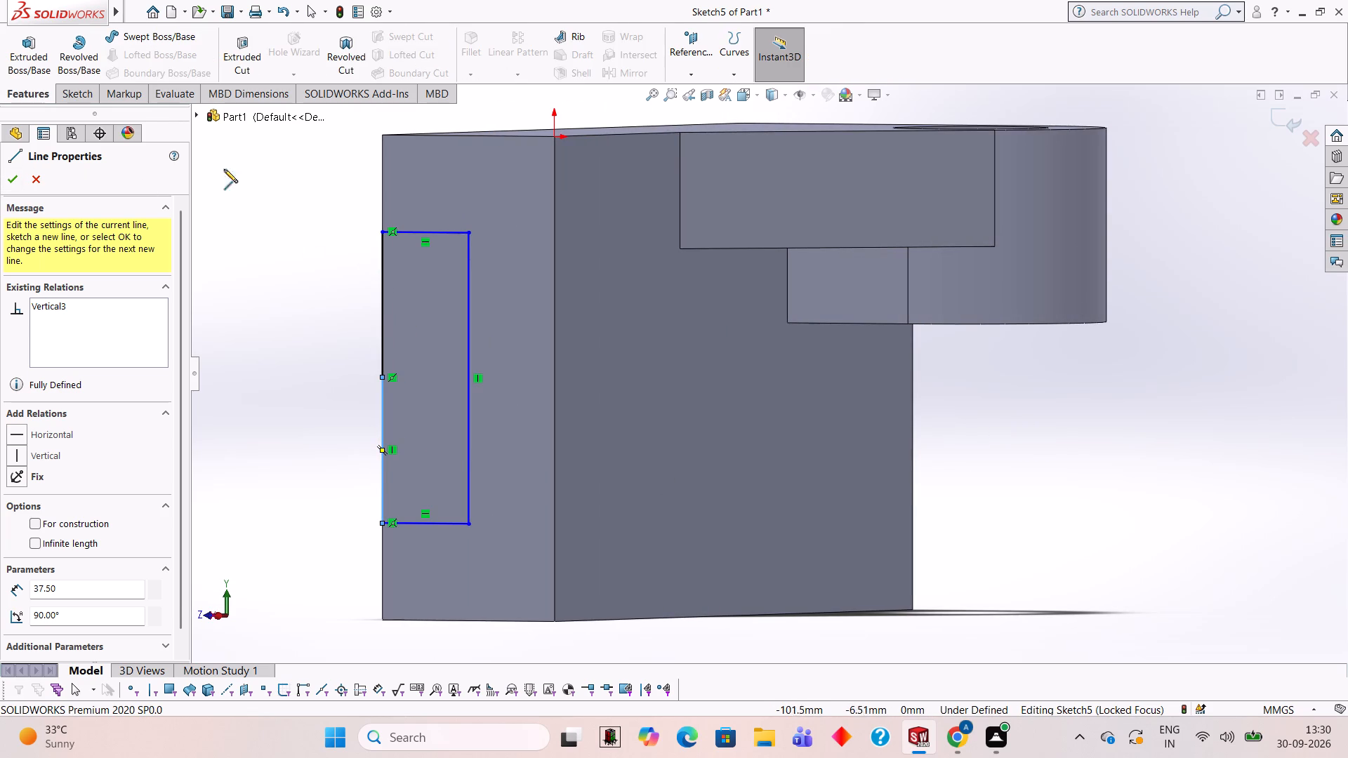
pyautogui.click(245, 63)
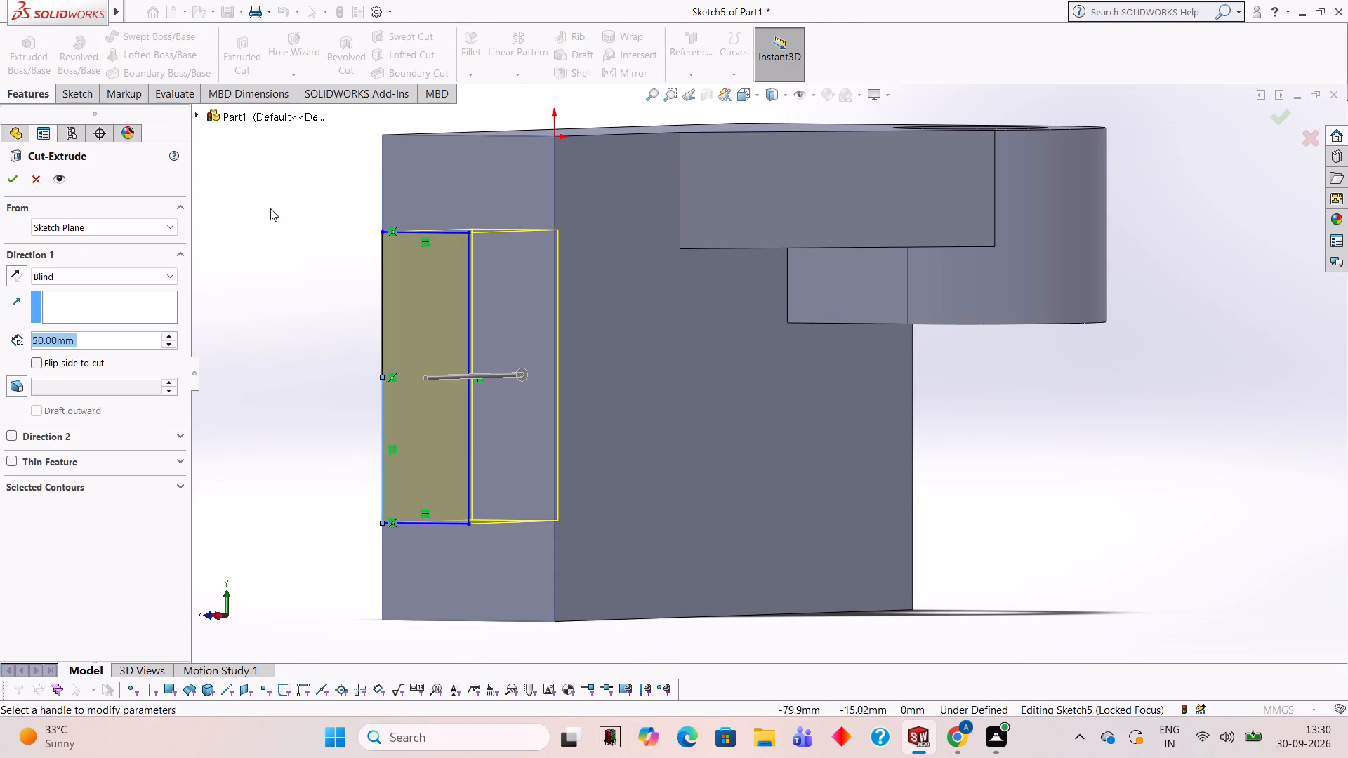
pyautogui.moveTo(890, 454); pyautogui.dragTo(792, 424, button='middle')
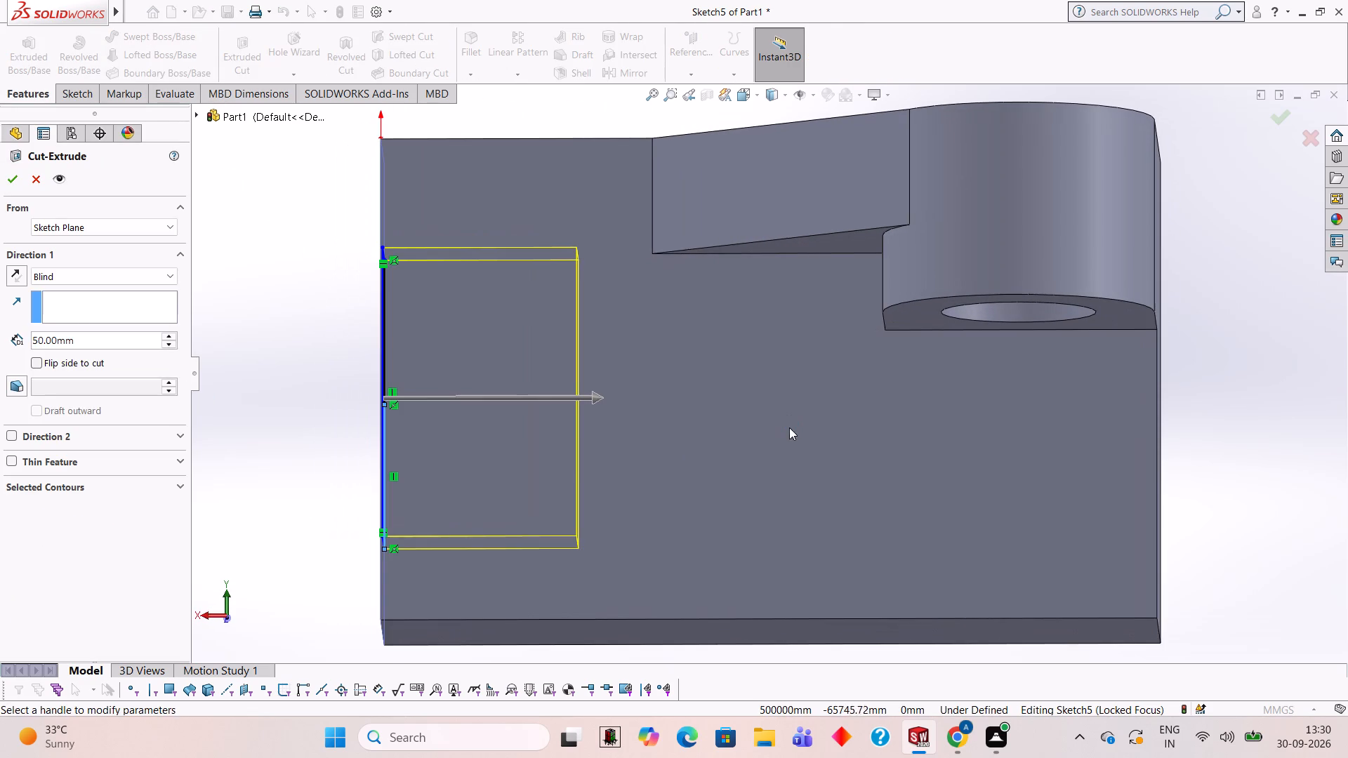
pyautogui.click(105, 344)
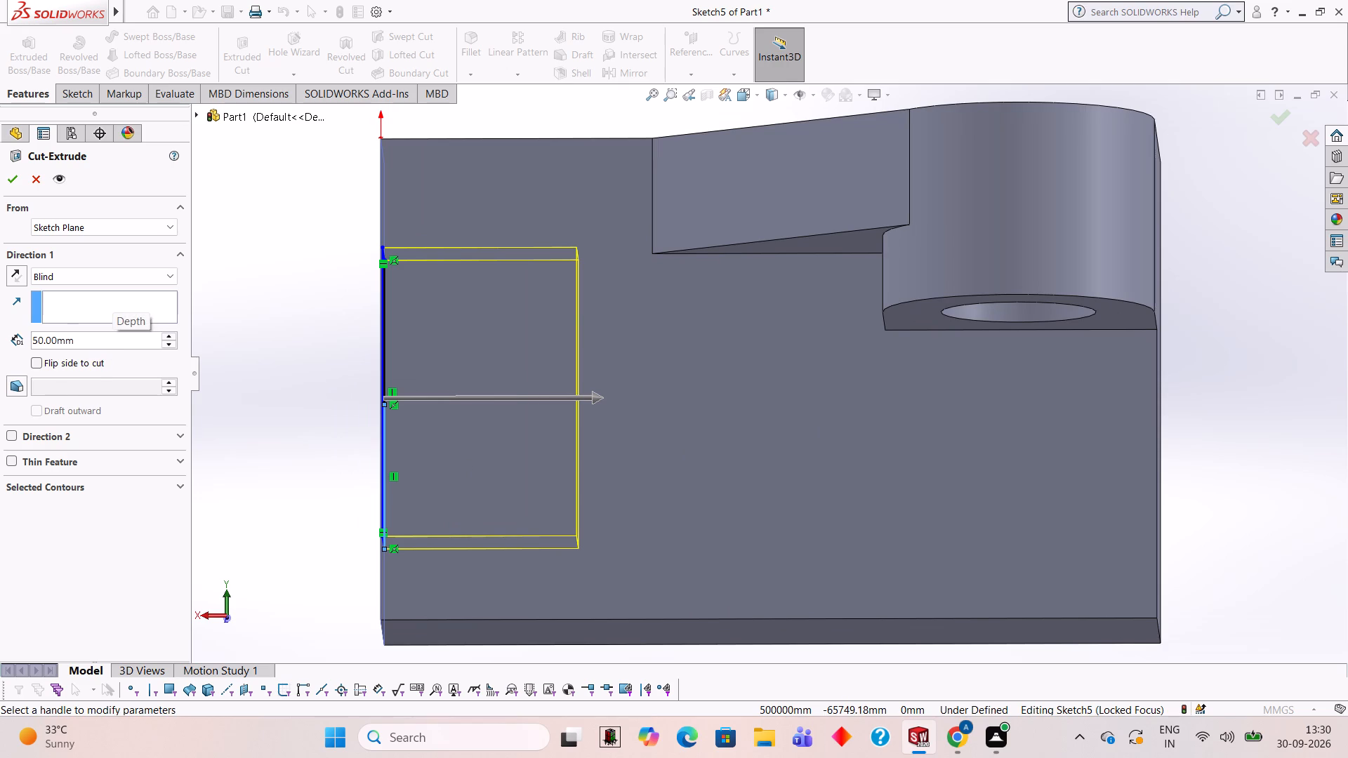
pyautogui.press('BackSpace')
pyautogui.press('BackSpace')
pyautogui.press('BackSpace')
pyautogui.press('BackSpace')
pyautogui.press('BackSpace')
pyautogui.press('BackSpace')
pyautogui.press('BackSpace')
pyautogui.press('BackSpace')
pyautogui.press('BackSpace')
pyautogui.press('BackSpace')
pyautogui.press('BackSpace')
pyautogui.press('BackSpace')
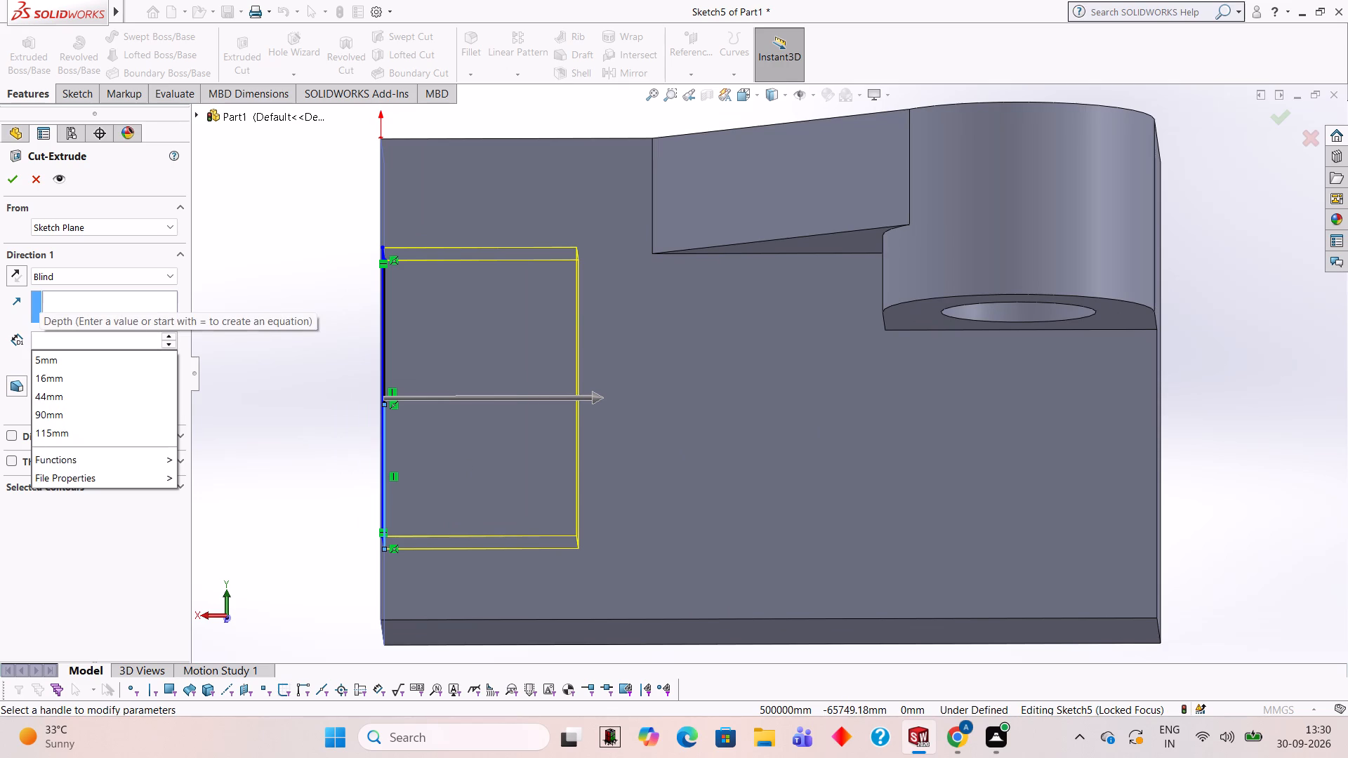
pyautogui.write('200')
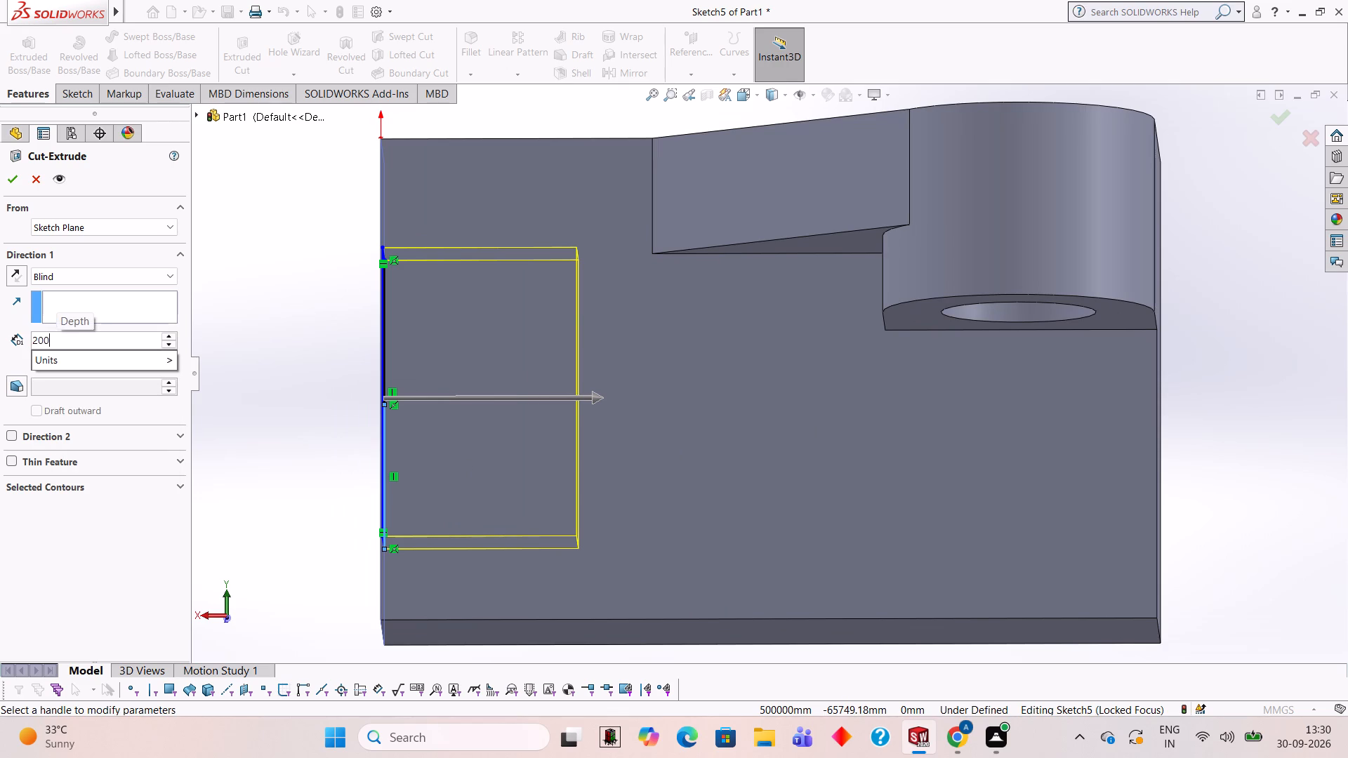
pyautogui.press('Return')
pyautogui.moveTo(680, 415); pyautogui.dragTo(606, 379, button='middle')
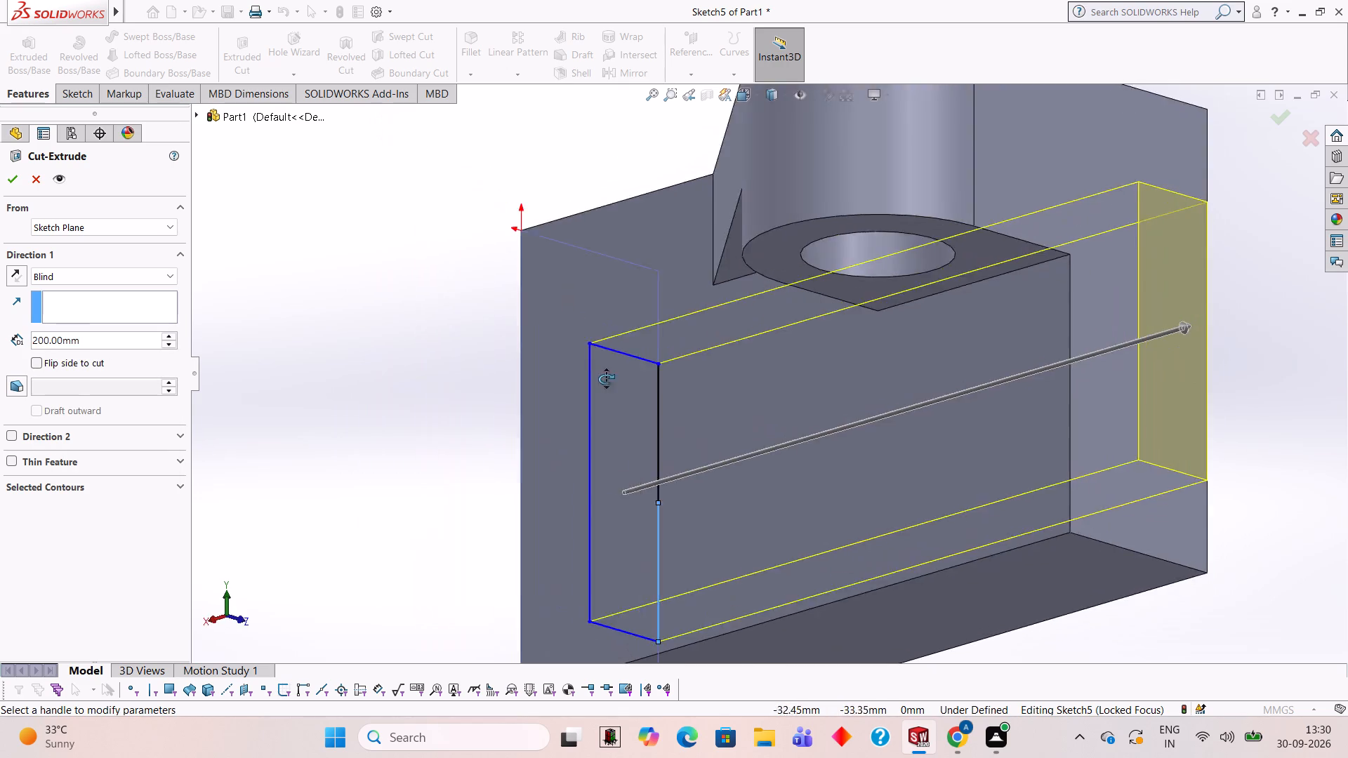
pyautogui.moveTo(606, 379); pyautogui.dragTo(636, 394, button='middle')
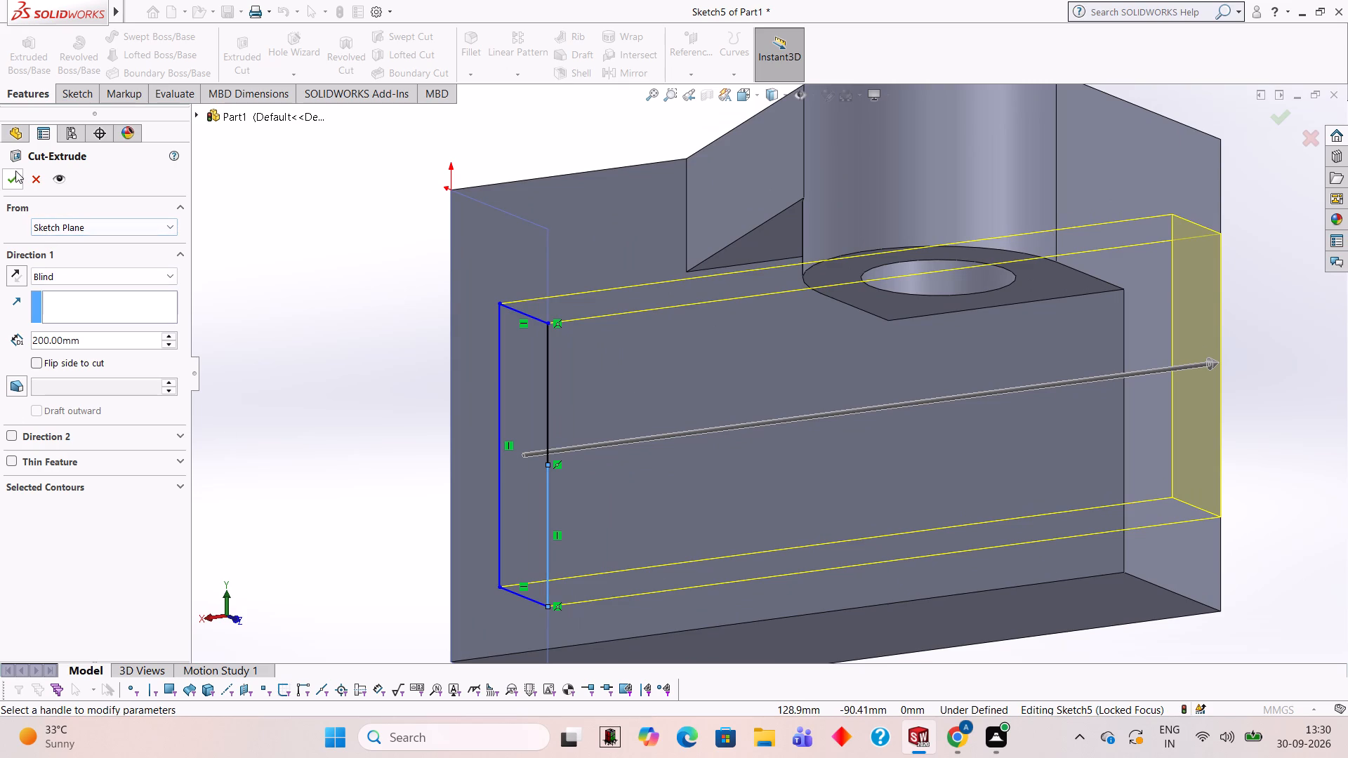
pyautogui.click(15, 171)
pyautogui.click(262, 276)
# Examine the lengthwise rectangular channel, the lug and the web from the end, back, front and underside of the part.
pyautogui.moveTo(300, 295); pyautogui.dragTo(527, 413, button='middle')
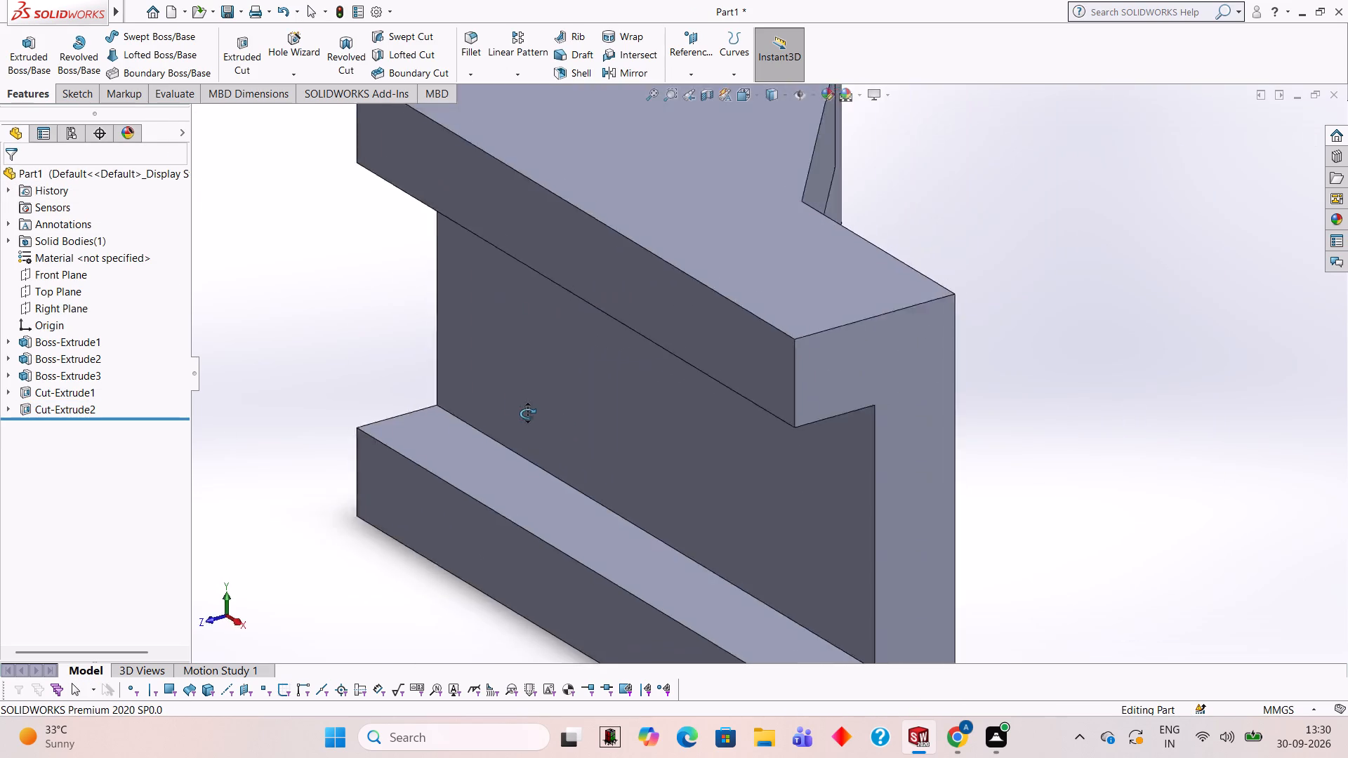
pyautogui.moveTo(527, 413); pyautogui.dragTo(470, 373, button='middle')
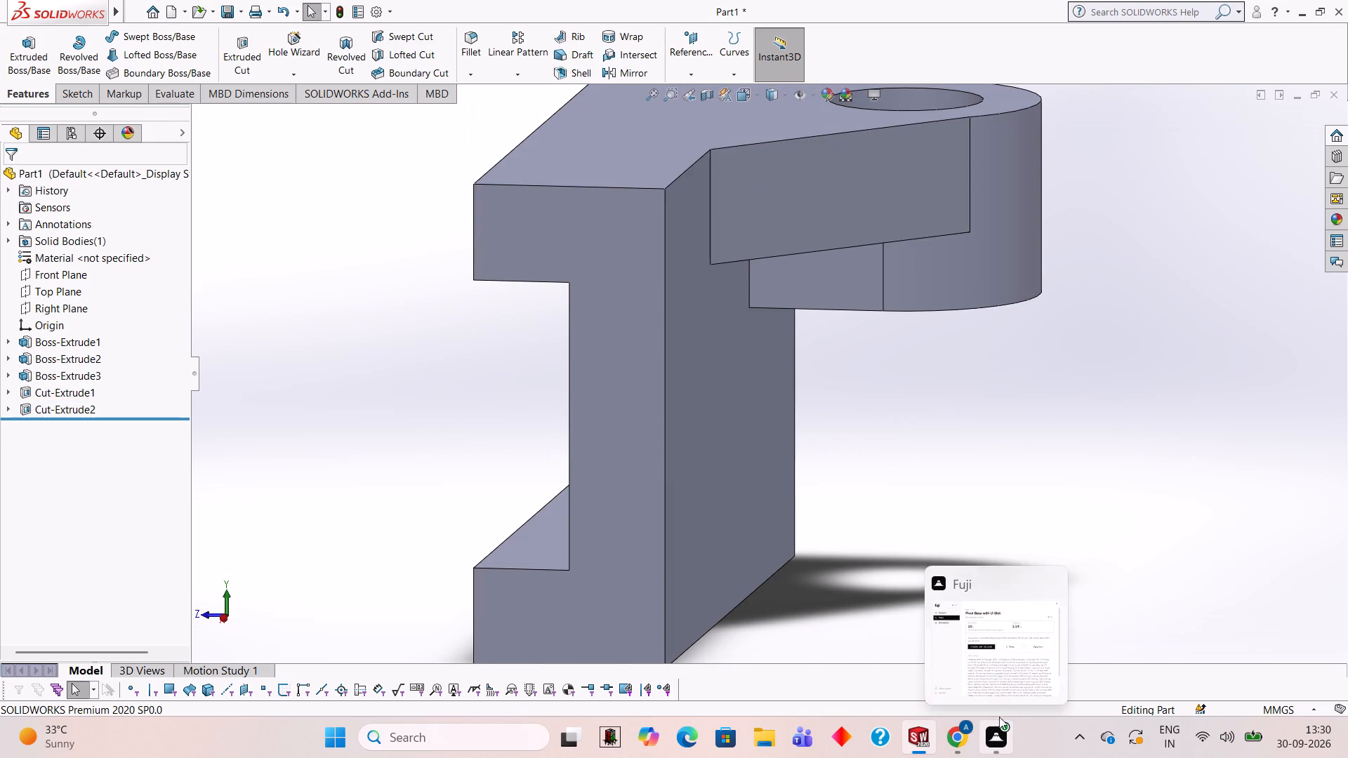
pyautogui.moveTo(1023, 358); pyautogui.dragTo(956, 360, button='middle')
pyautogui.scroll(2, 845, 497)
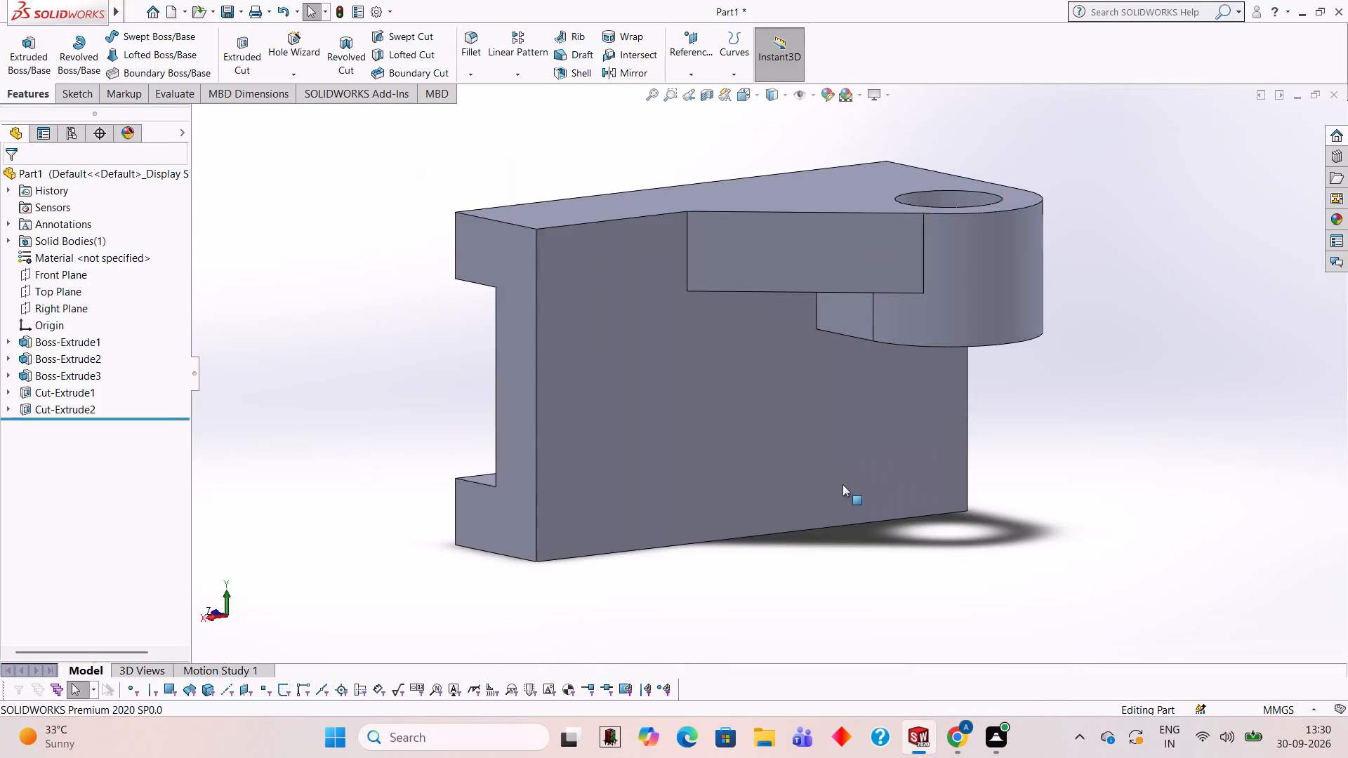
pyautogui.moveTo(831, 469); pyautogui.dragTo(804, 417, button='middle')
pyautogui.moveTo(595, 335); pyautogui.dragTo(628, 371, button='middle')
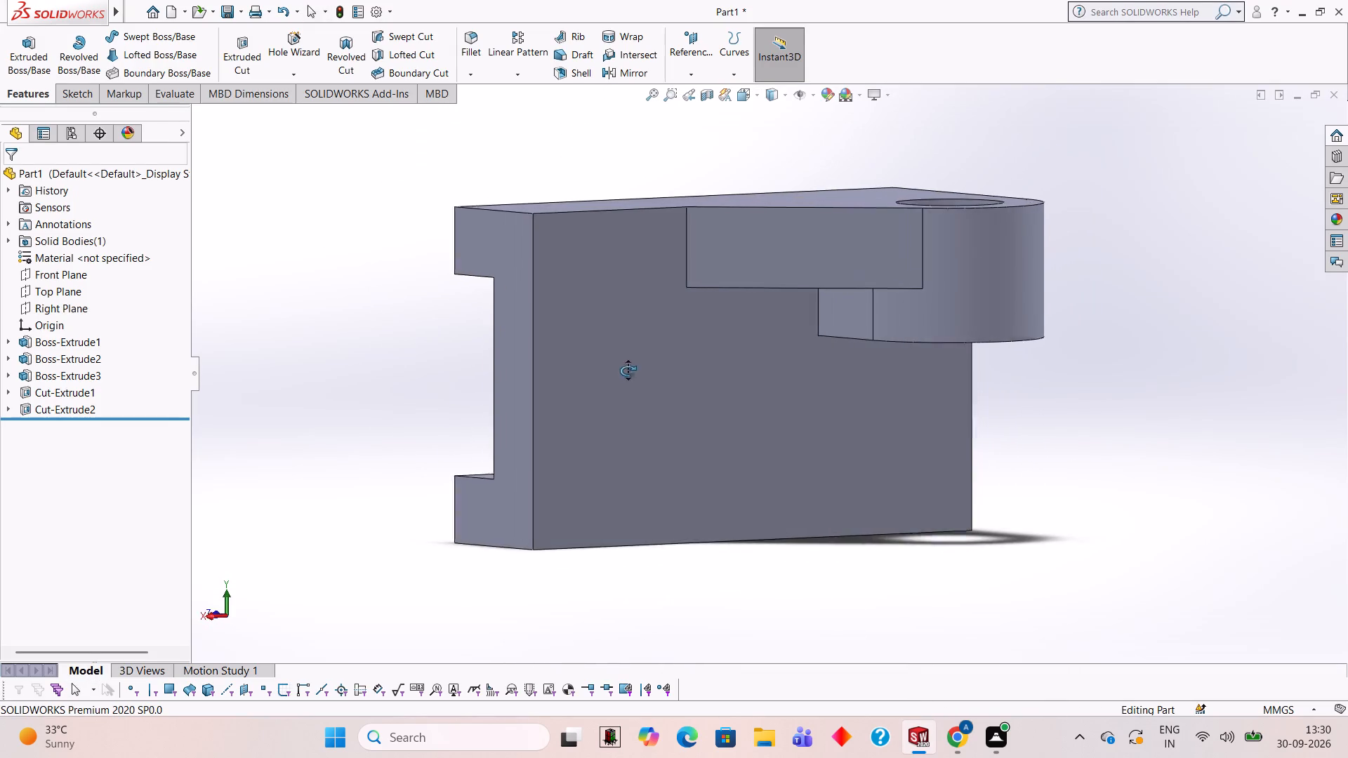
pyautogui.moveTo(628, 371); pyautogui.dragTo(634, 374, button='middle')
pyautogui.moveTo(661, 295); pyautogui.dragTo(576, 257, button='middle')
pyautogui.moveTo(670, 427); pyautogui.dragTo(781, 433, button='middle')
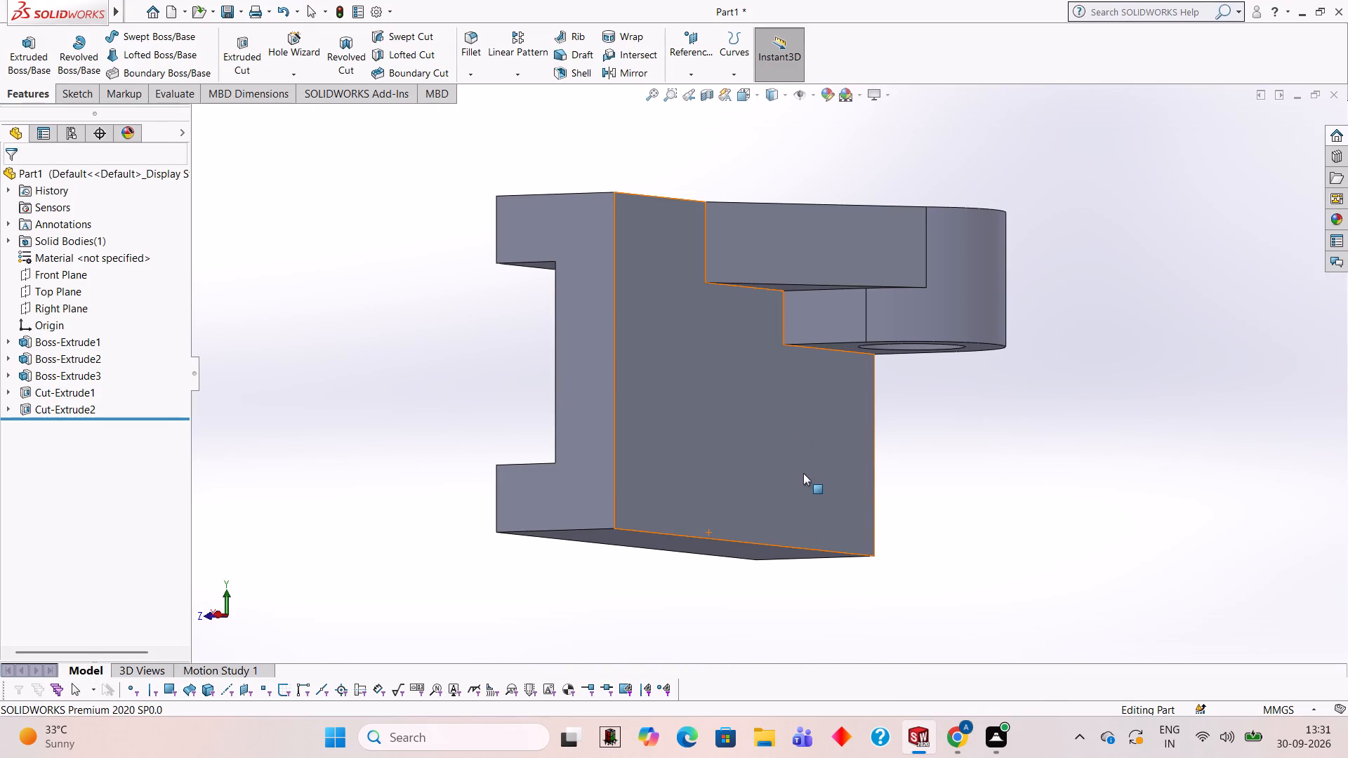
pyautogui.moveTo(741, 505); pyautogui.dragTo(663, 396, button='middle')
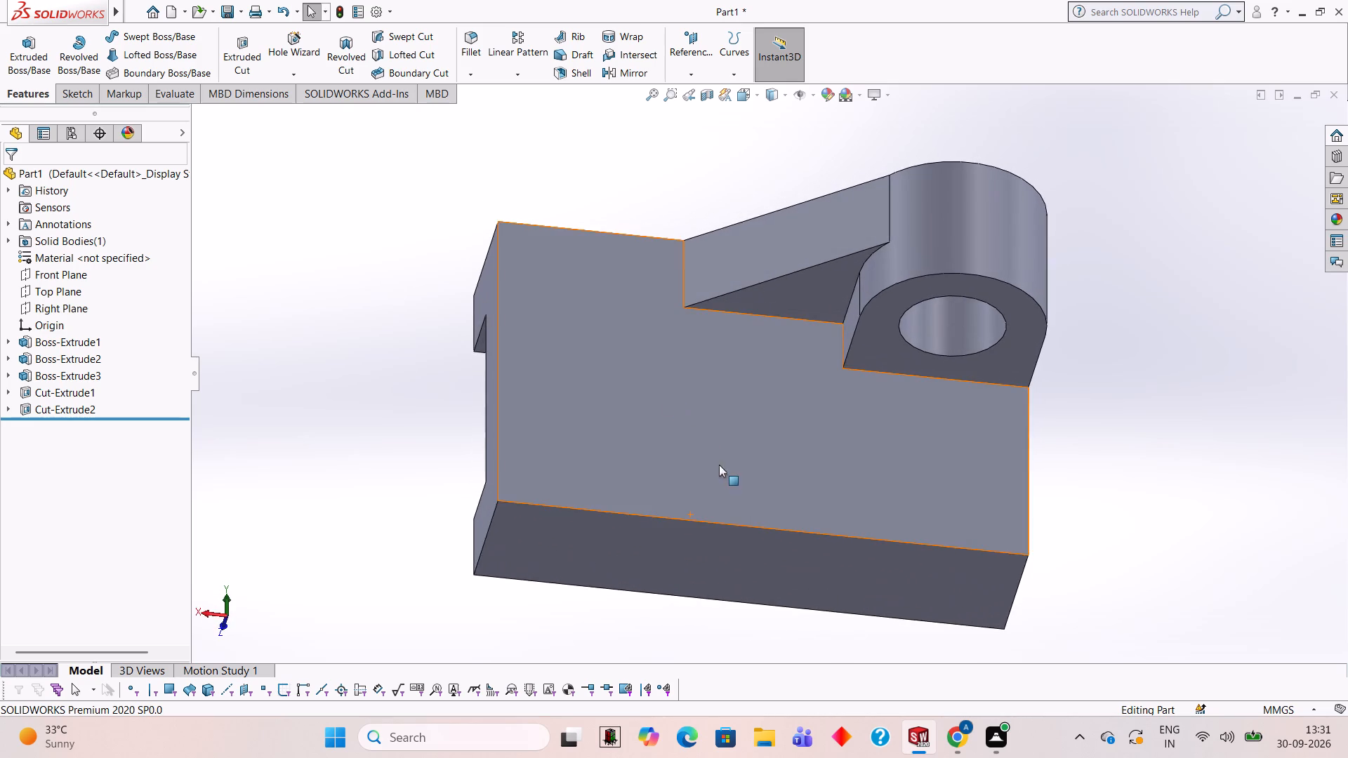
pyautogui.moveTo(719, 465); pyautogui.dragTo(787, 546, button='middle')
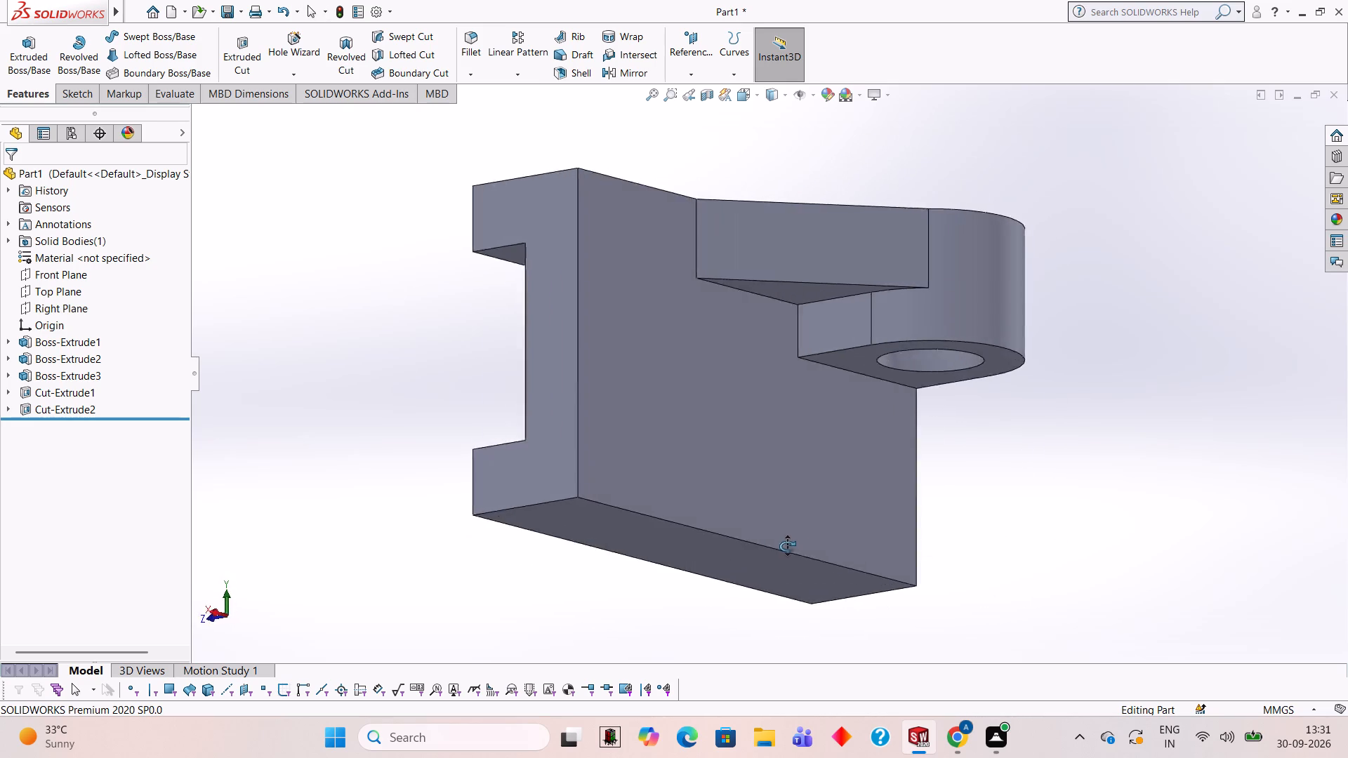
pyautogui.moveTo(787, 546); pyautogui.dragTo(881, 582, button='middle')
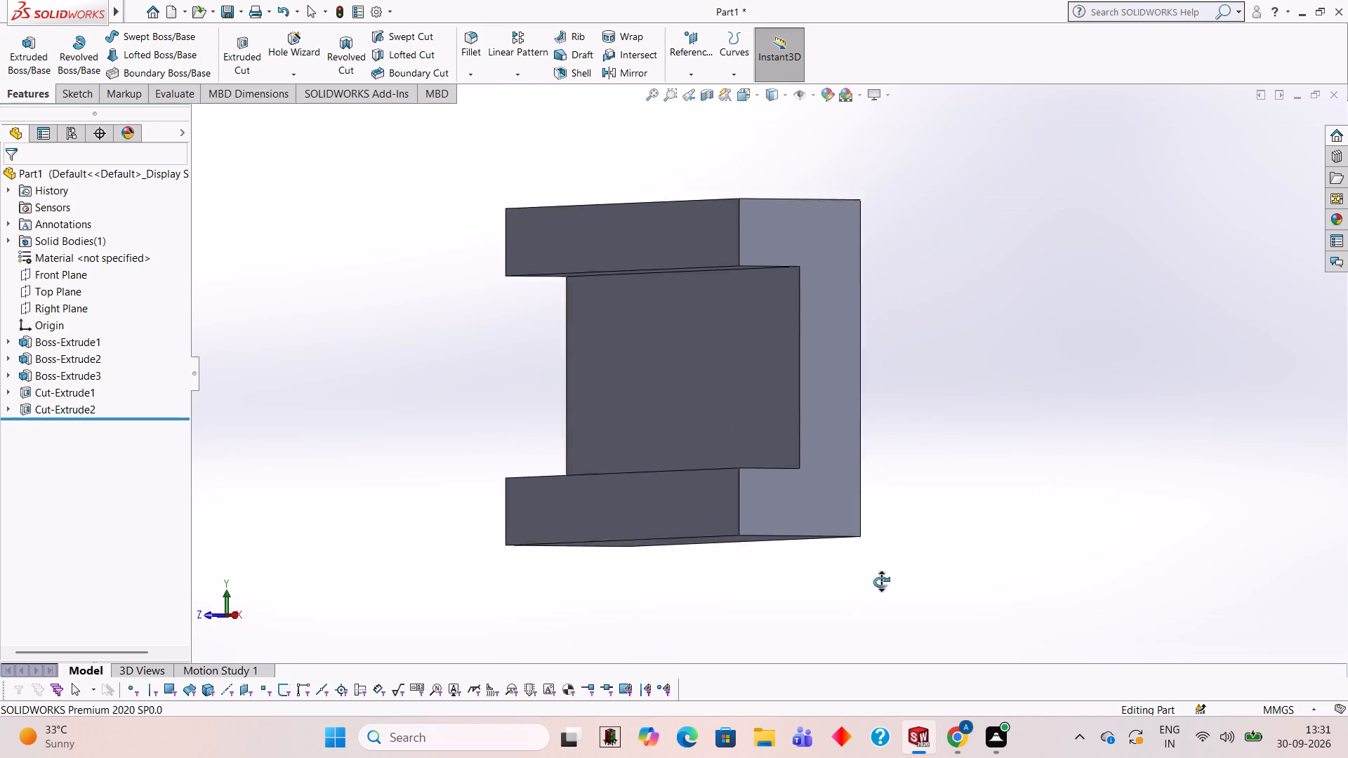
pyautogui.moveTo(881, 582); pyautogui.dragTo(909, 595, button='middle')
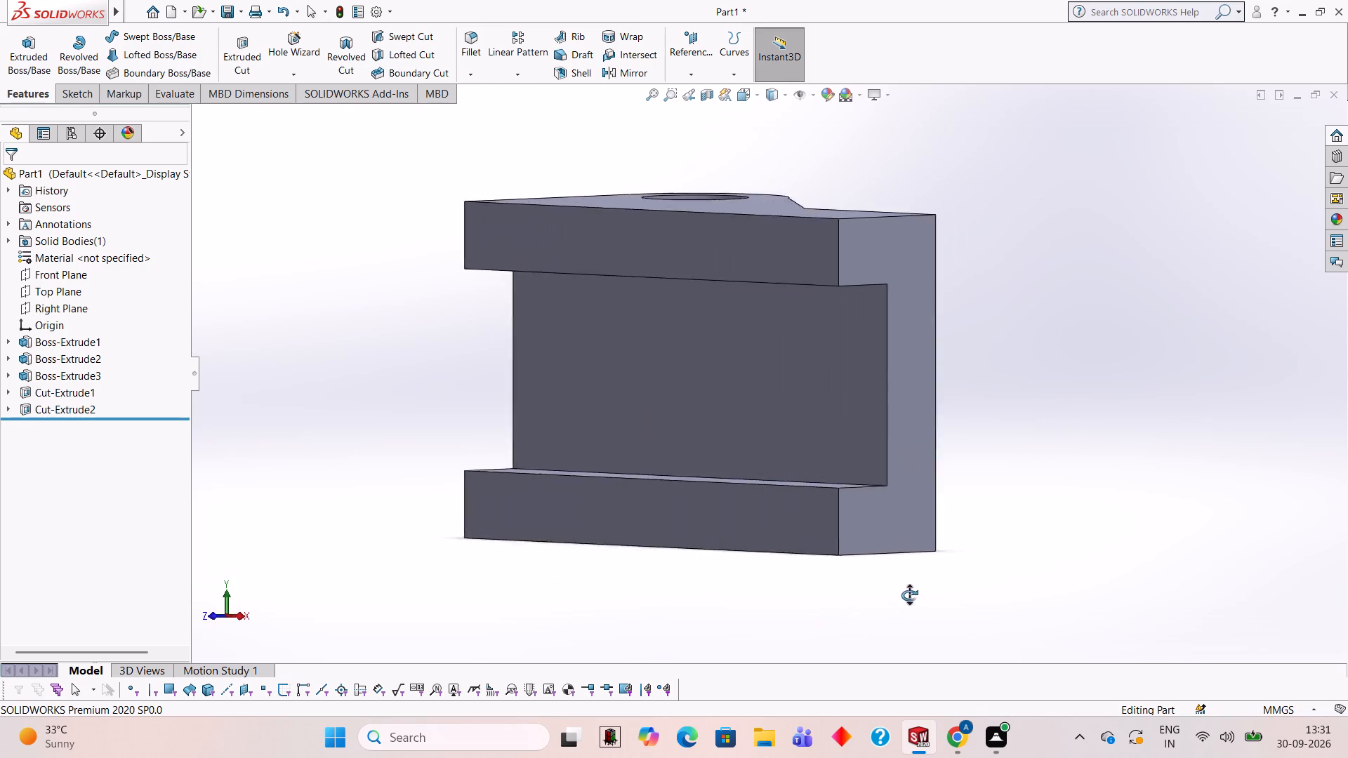
pyautogui.moveTo(909, 595); pyautogui.dragTo(849, 592, button='middle')
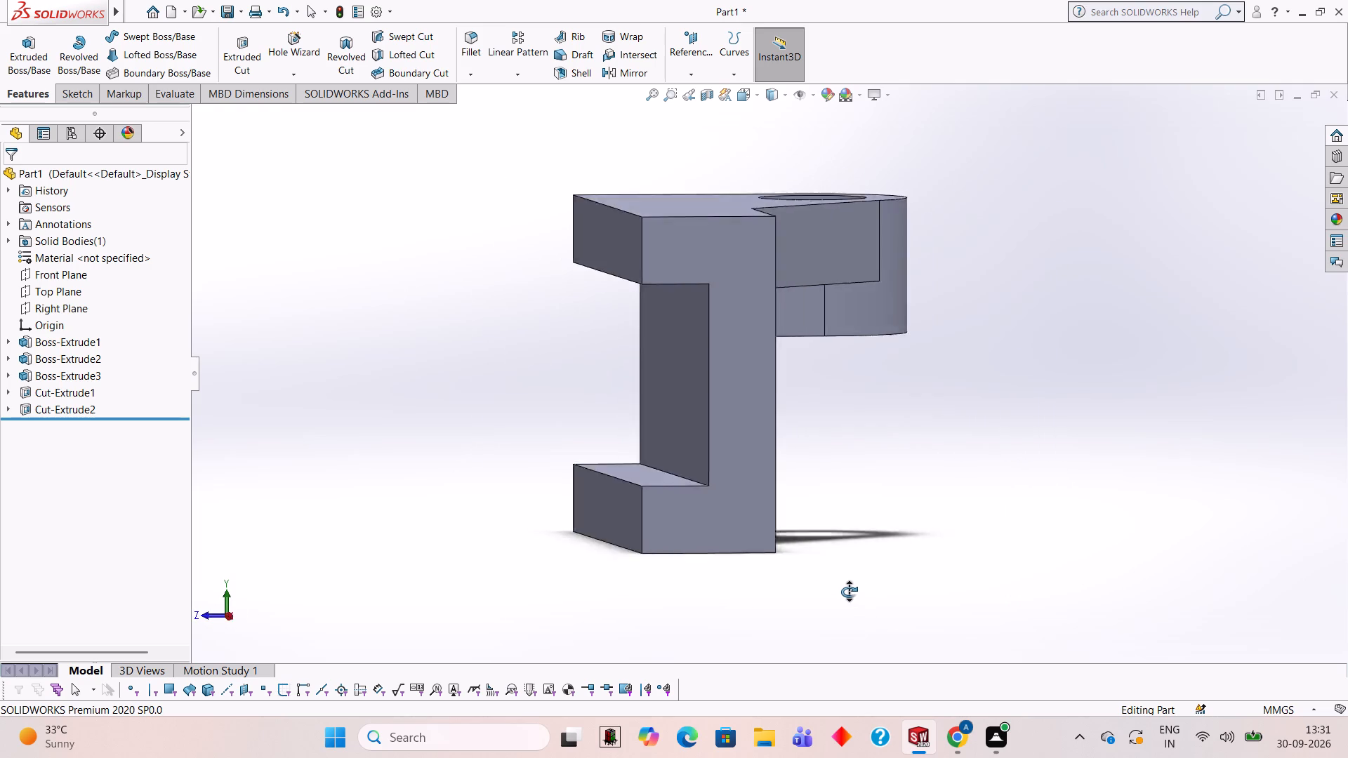
pyautogui.moveTo(849, 592); pyautogui.dragTo(840, 598, button='middle')
pyautogui.moveTo(832, 592); pyautogui.dragTo(804, 589, button='middle')
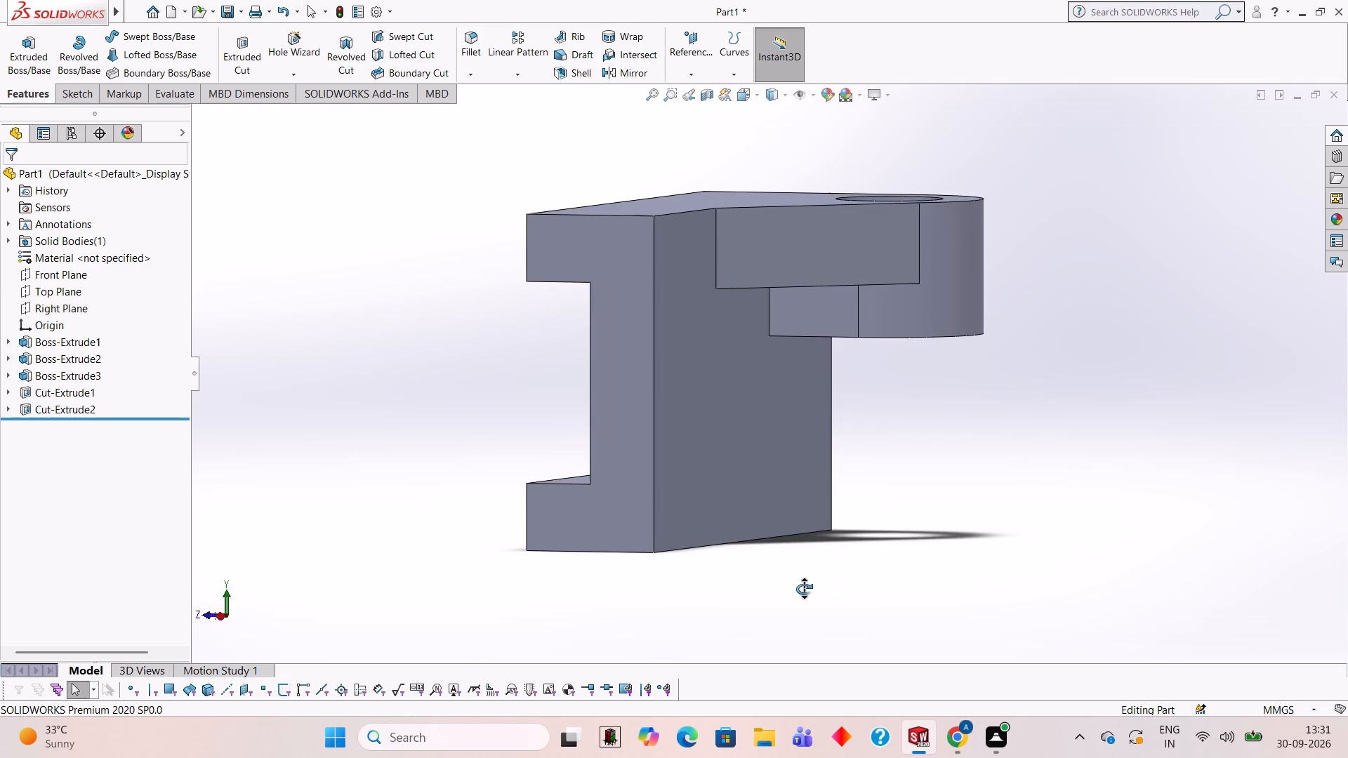
pyautogui.moveTo(804, 589); pyautogui.dragTo(807, 591, button='middle')
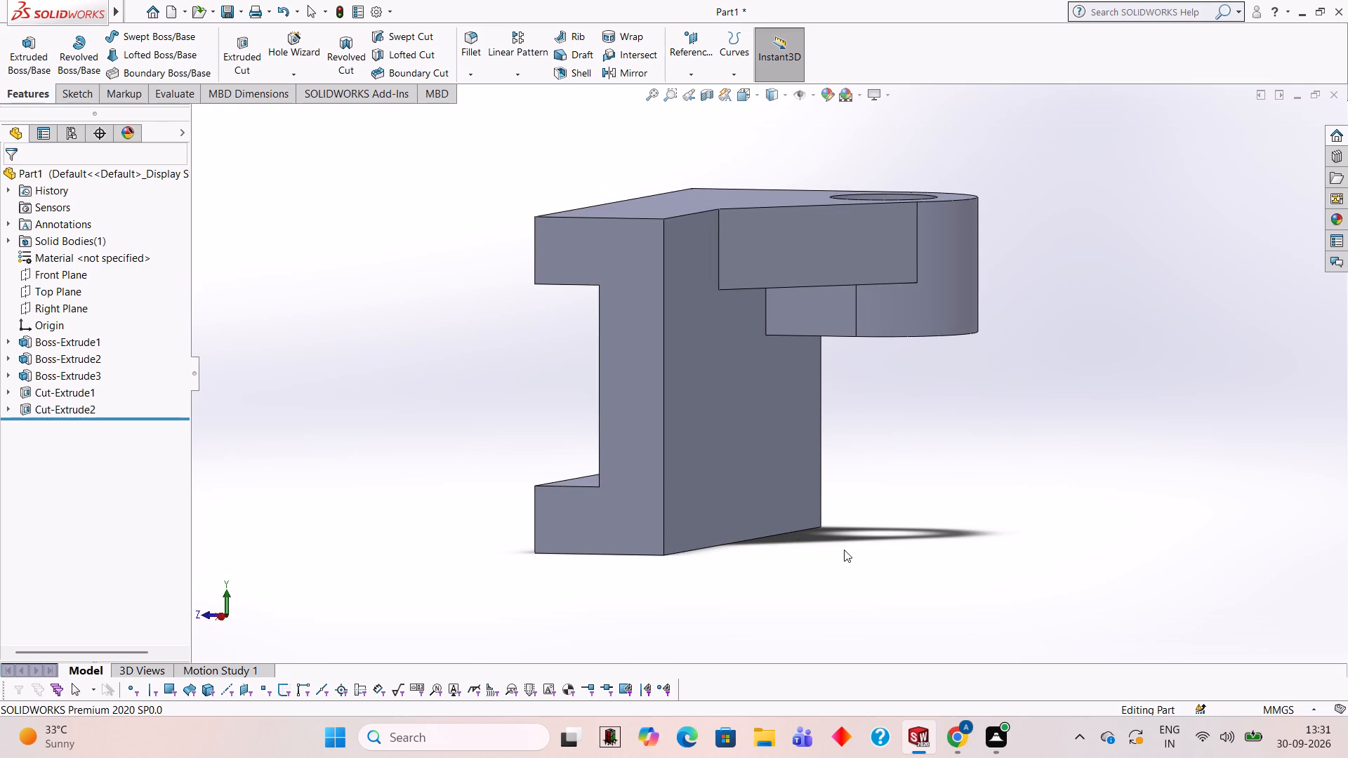
pyautogui.moveTo(889, 456); pyautogui.dragTo(894, 460, button='middle')
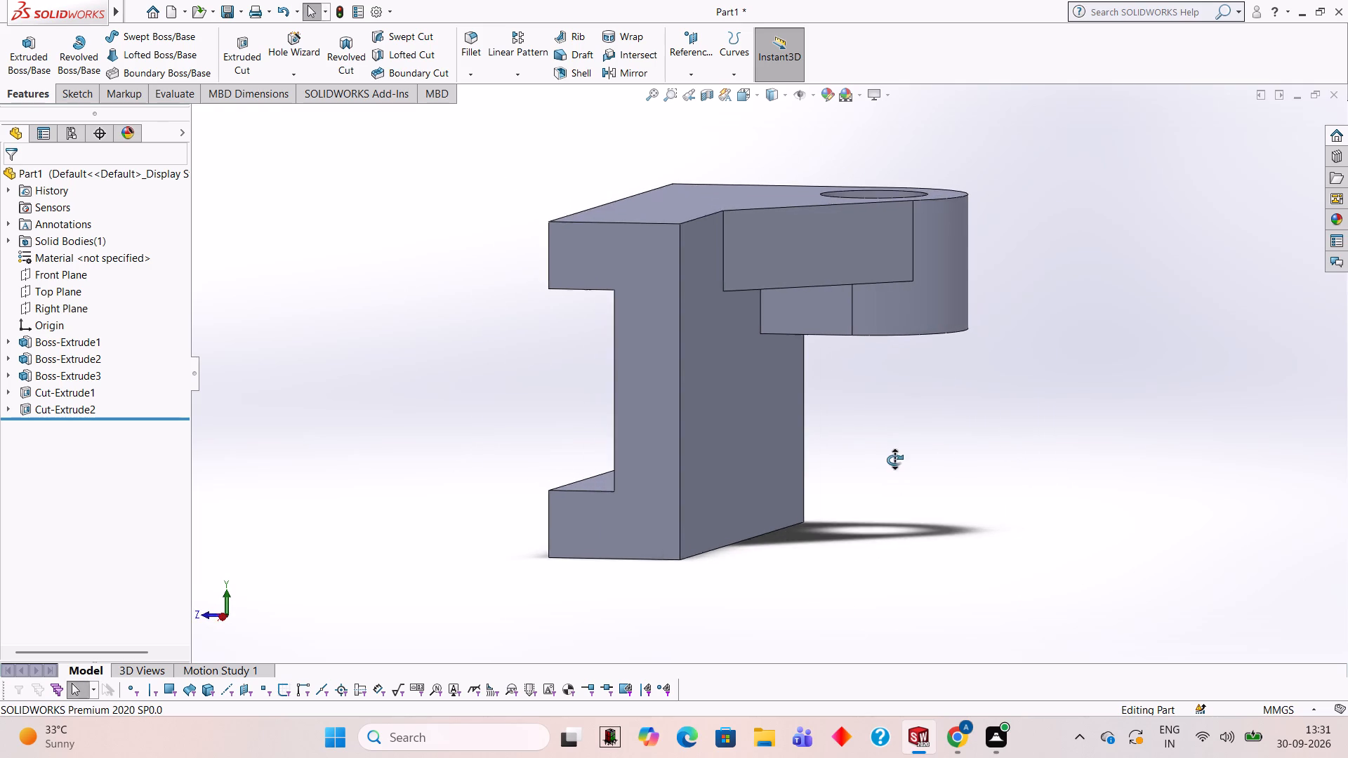
pyautogui.moveTo(894, 460); pyautogui.dragTo(923, 477, button='middle')
pyautogui.moveTo(915, 469); pyautogui.dragTo(887, 456, button='middle')
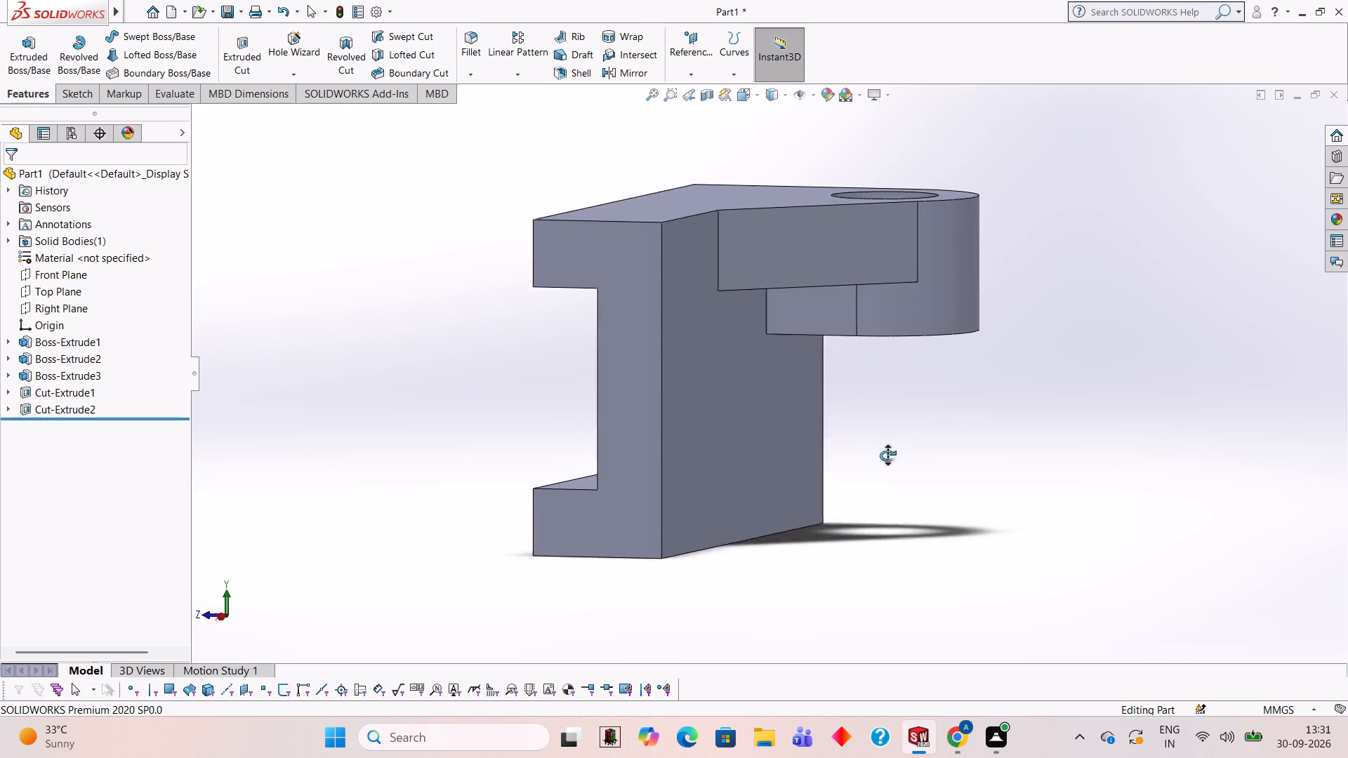
pyautogui.moveTo(887, 456); pyautogui.dragTo(891, 458, button='middle')
pyautogui.moveTo(909, 458); pyautogui.dragTo(925, 467, button='middle')
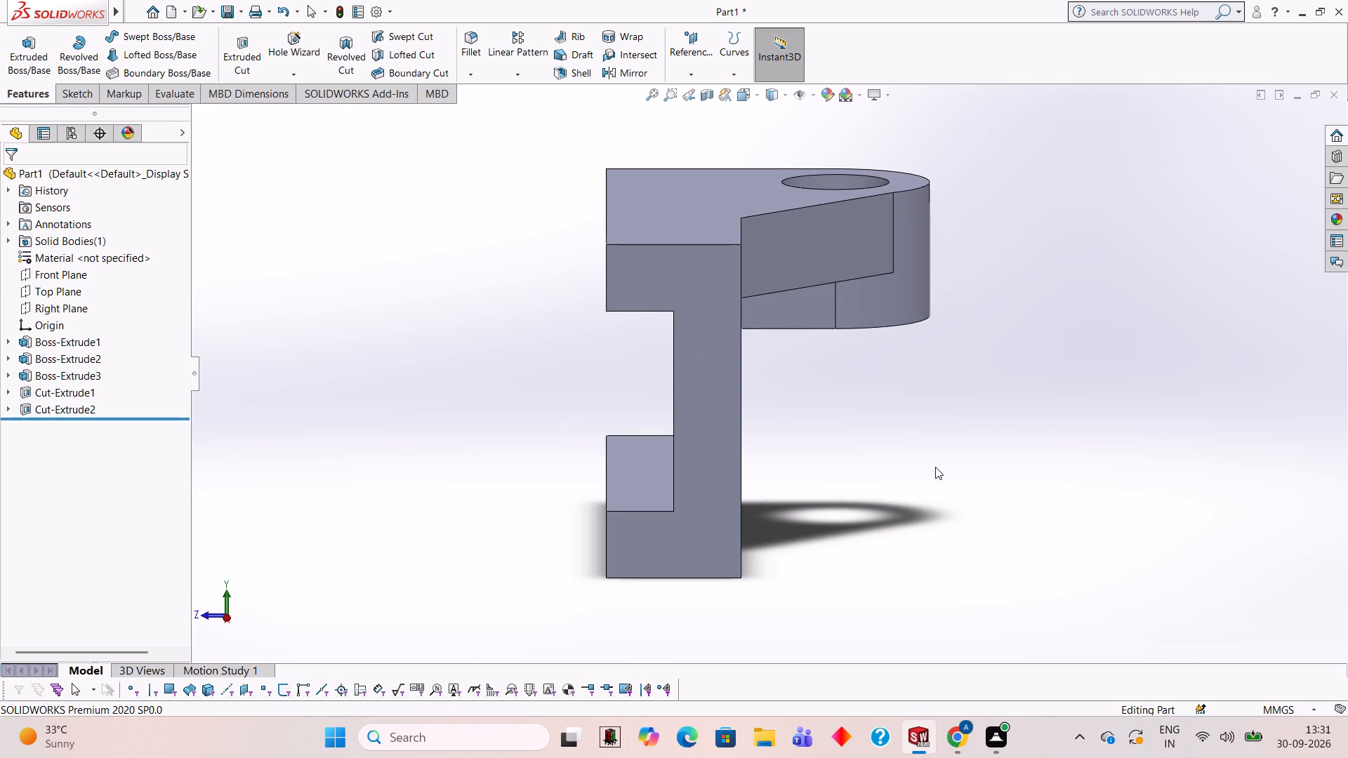
pyautogui.moveTo(937, 469); pyautogui.dragTo(914, 463, button='middle')
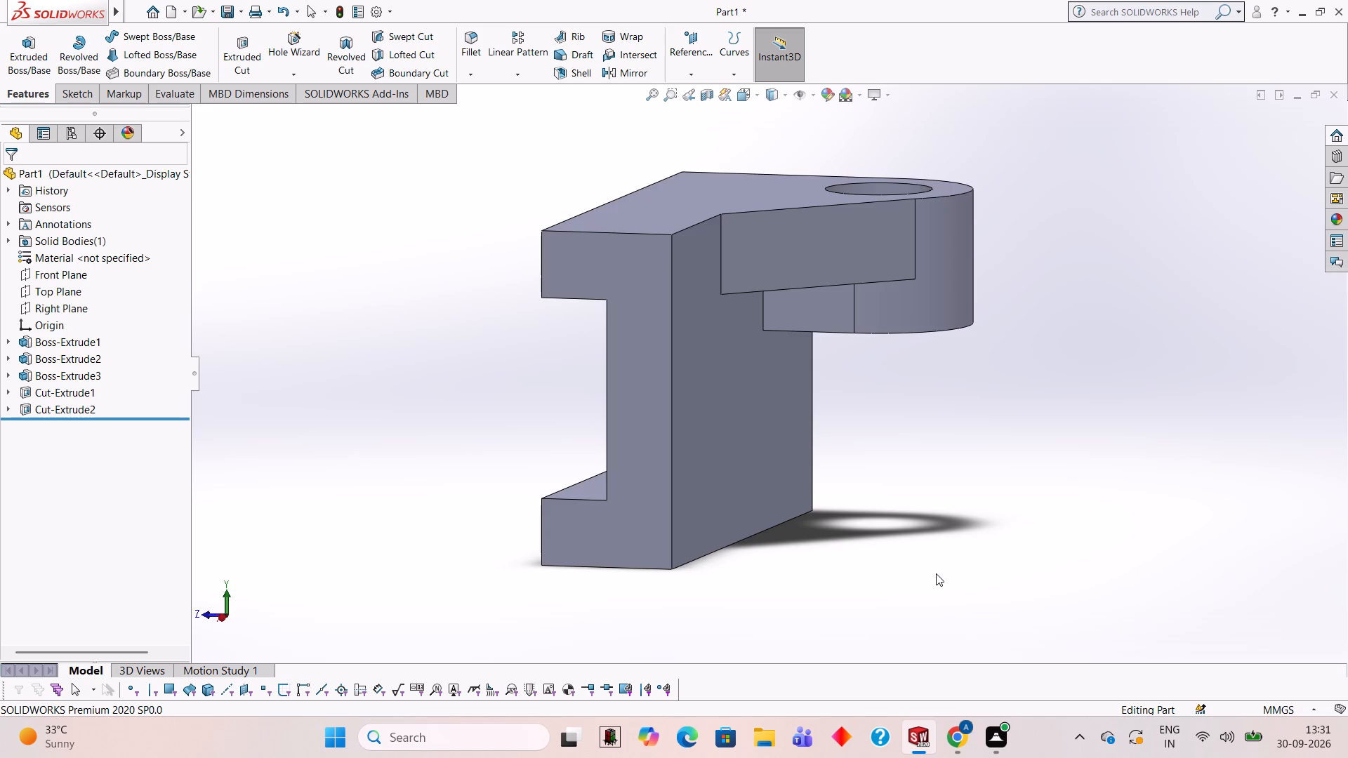
pyautogui.moveTo(936, 573); pyautogui.dragTo(907, 559, button='middle')
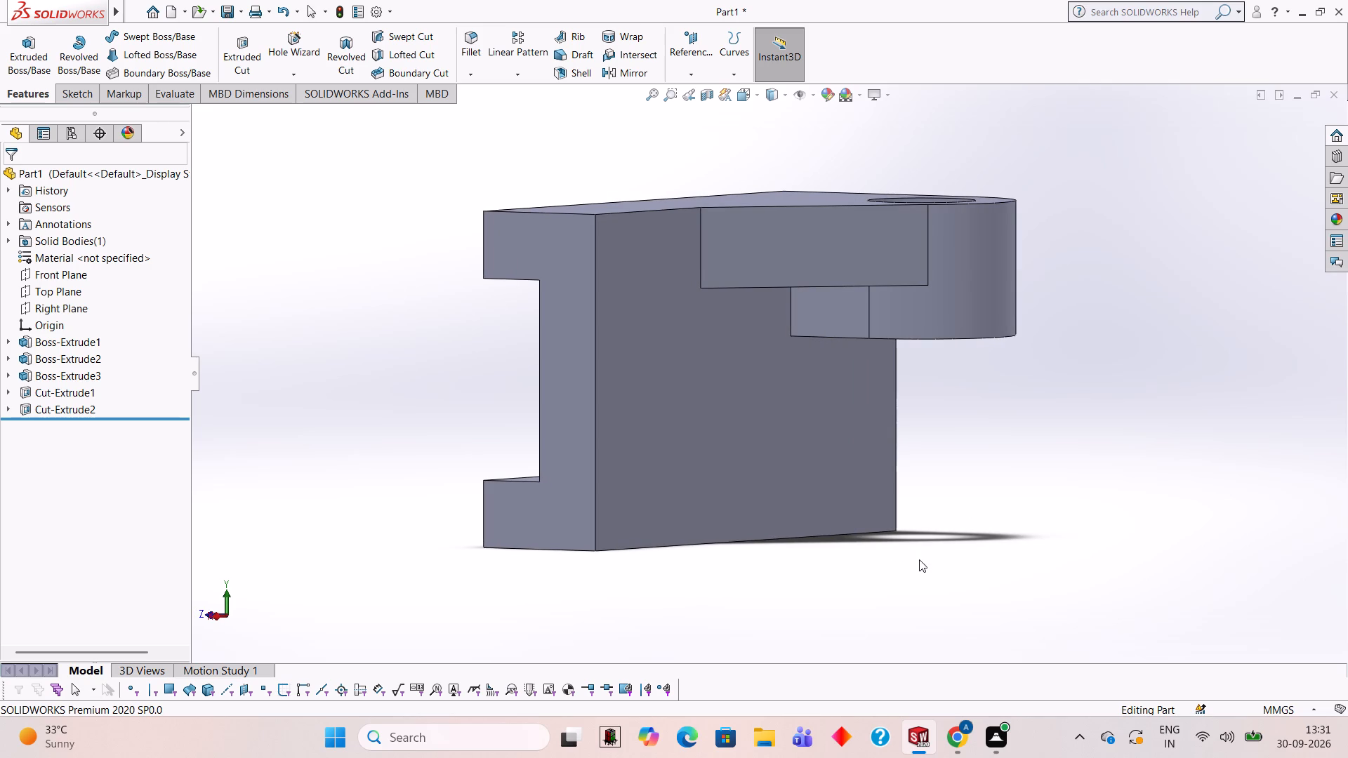
pyautogui.moveTo(932, 573); pyautogui.dragTo(933, 512, button='middle')
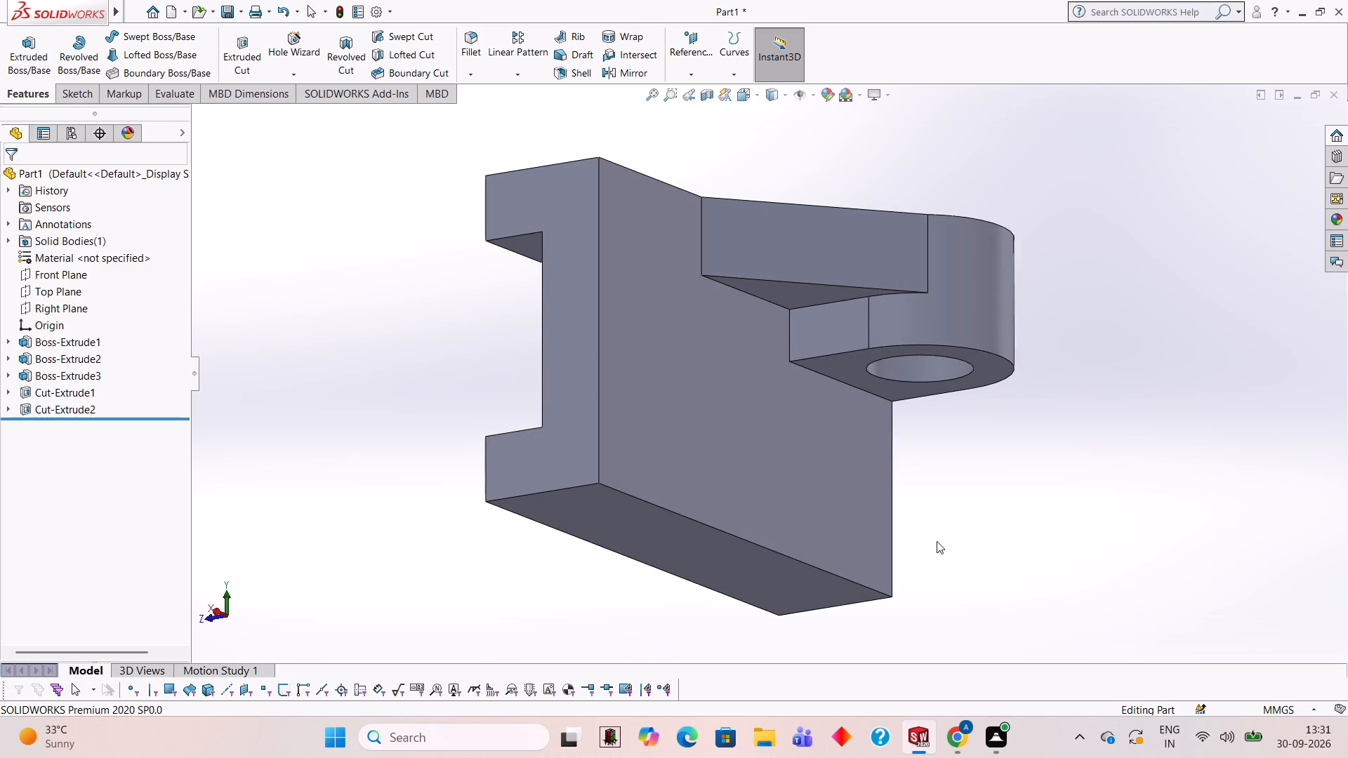
pyautogui.moveTo(932, 530); pyautogui.dragTo(965, 549, button='middle')
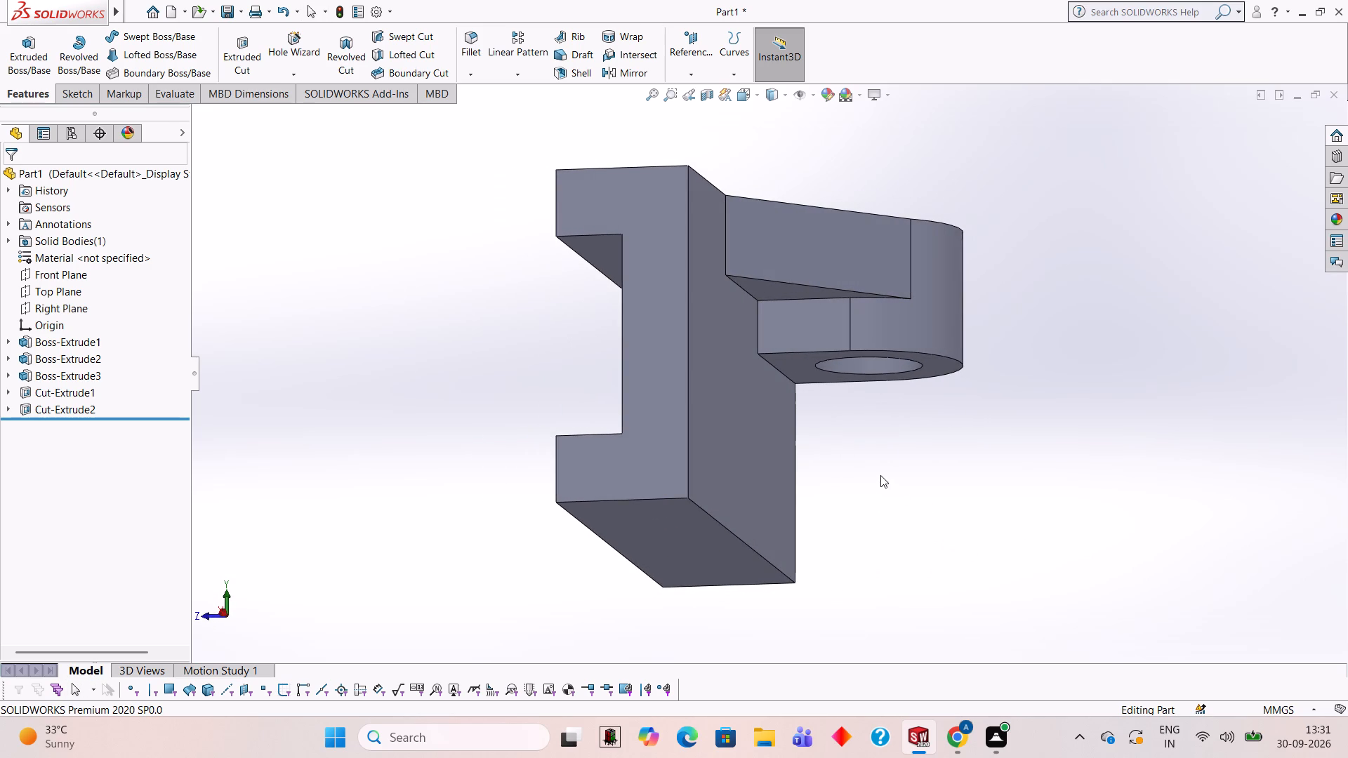
pyautogui.moveTo(880, 475); pyautogui.dragTo(869, 503, button='middle')
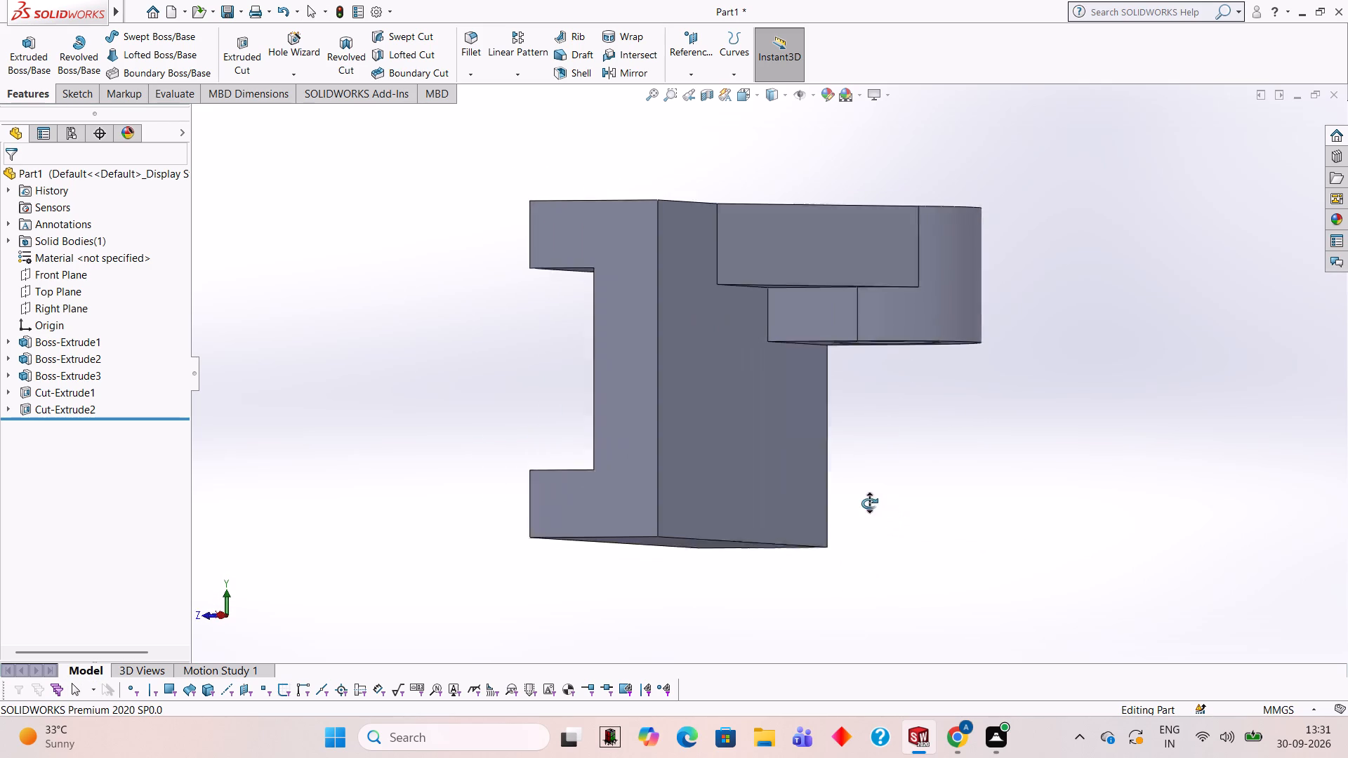
pyautogui.moveTo(869, 503); pyautogui.dragTo(793, 481, button='middle')
pyautogui.scroll(-1, 813, 486)
pyautogui.moveTo(791, 482); pyautogui.dragTo(757, 475, button='middle')
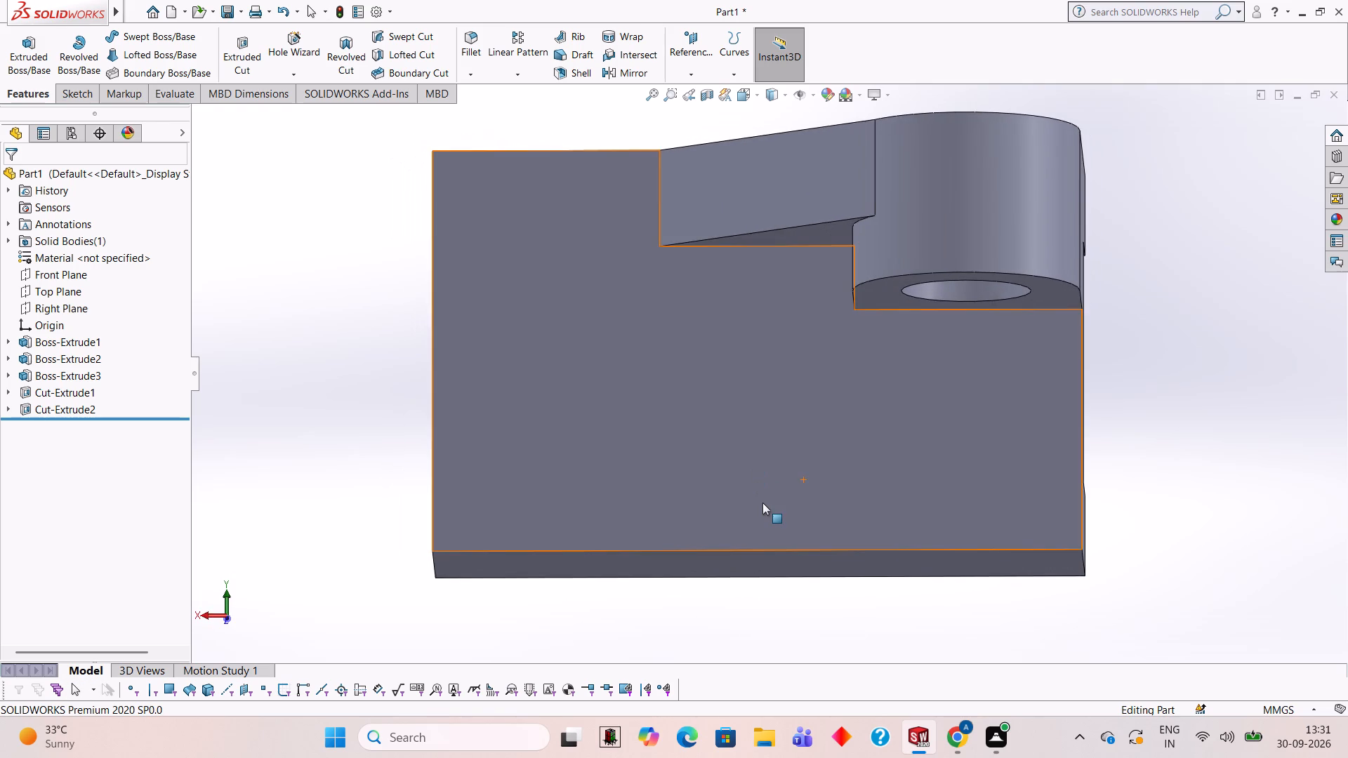
pyautogui.scroll(1, 765, 504)
pyautogui.moveTo(765, 504); pyautogui.dragTo(769, 401, button='middle')
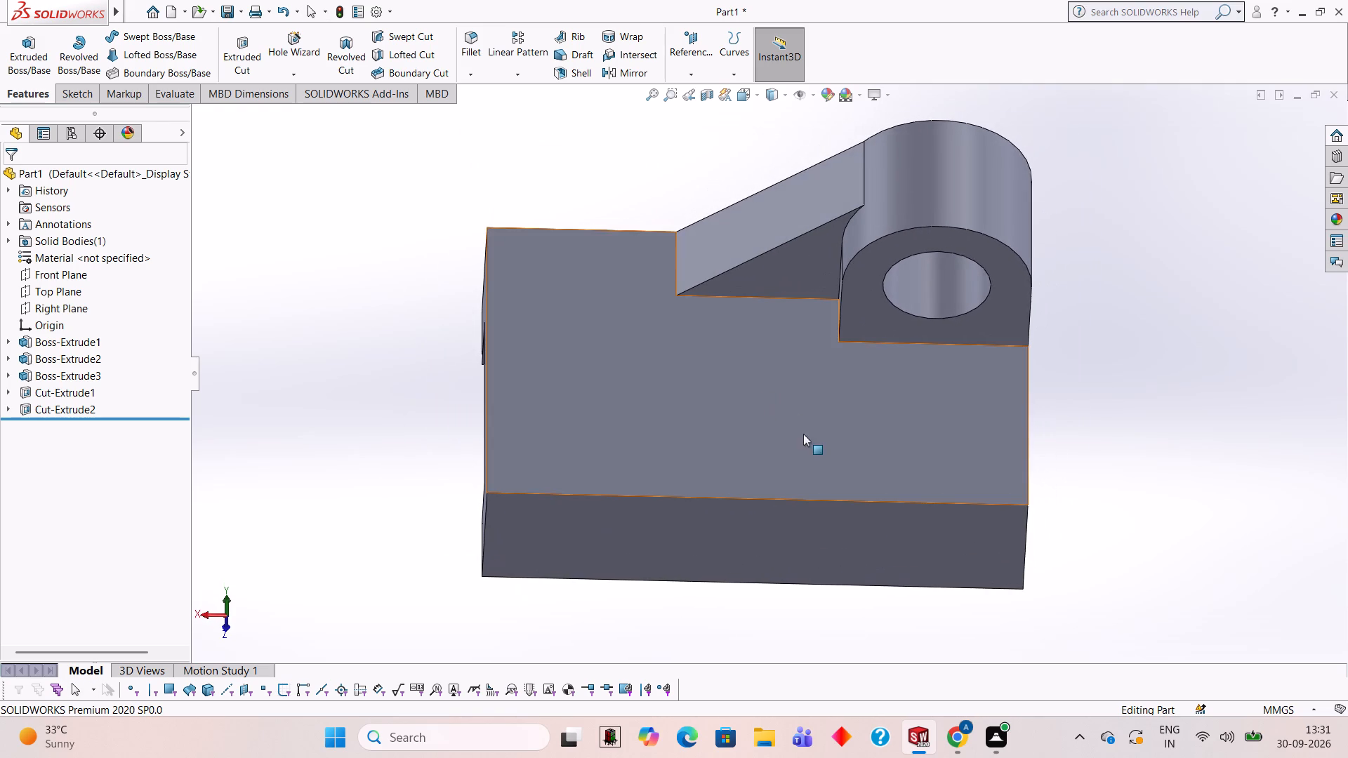
pyautogui.moveTo(803, 434); pyautogui.dragTo(797, 333, button='middle')
pyautogui.moveTo(843, 496); pyautogui.dragTo(836, 420, button='middle')
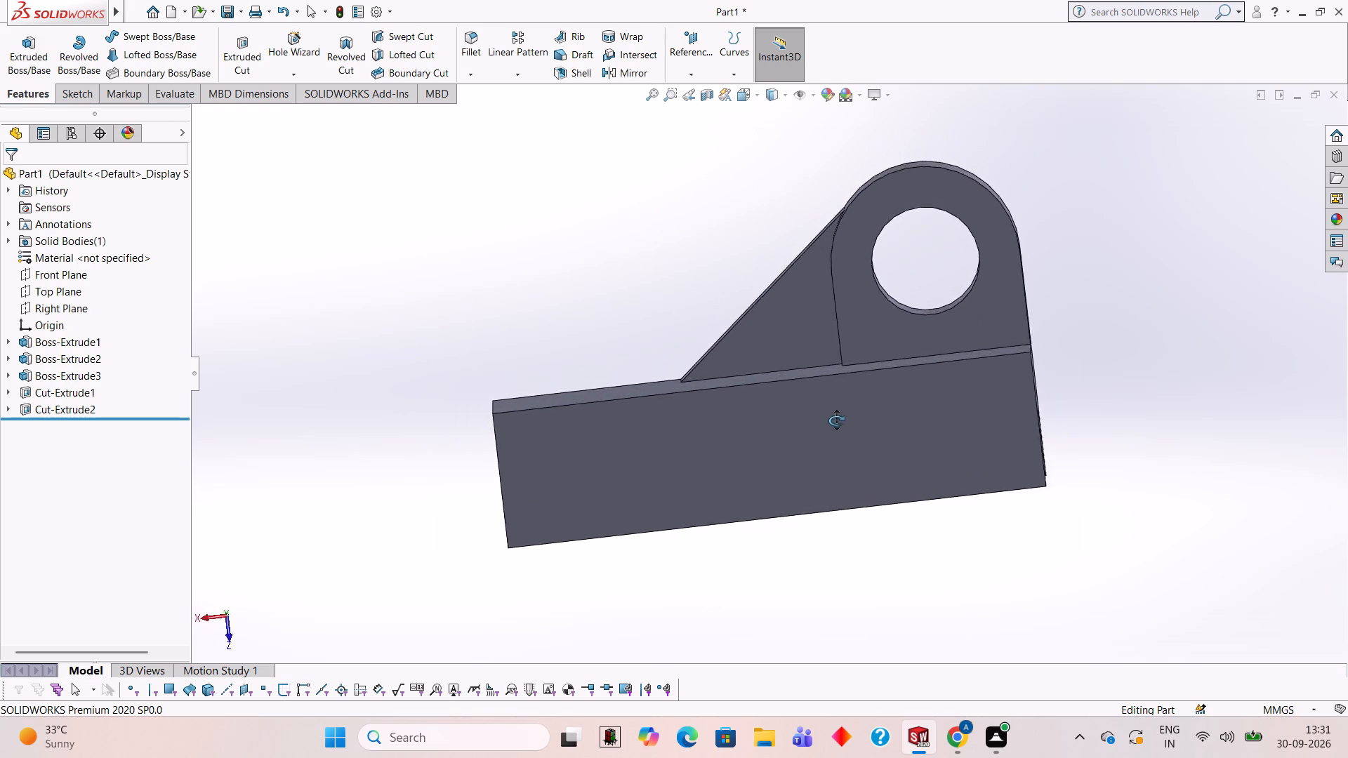
pyautogui.moveTo(836, 420); pyautogui.dragTo(842, 414, button='middle')
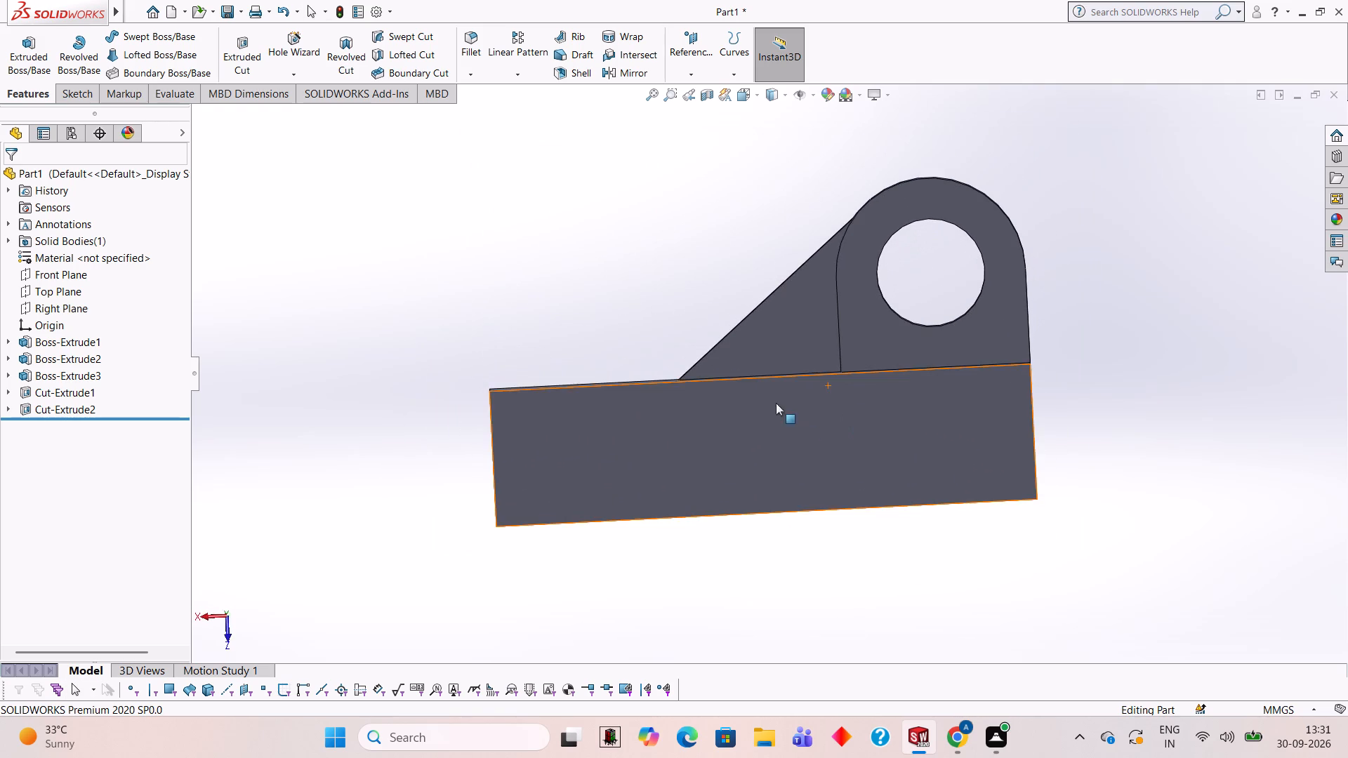
pyautogui.moveTo(647, 342); pyautogui.dragTo(765, 517, button='middle')
pyautogui.moveTo(758, 340); pyautogui.dragTo(782, 455, button='middle')
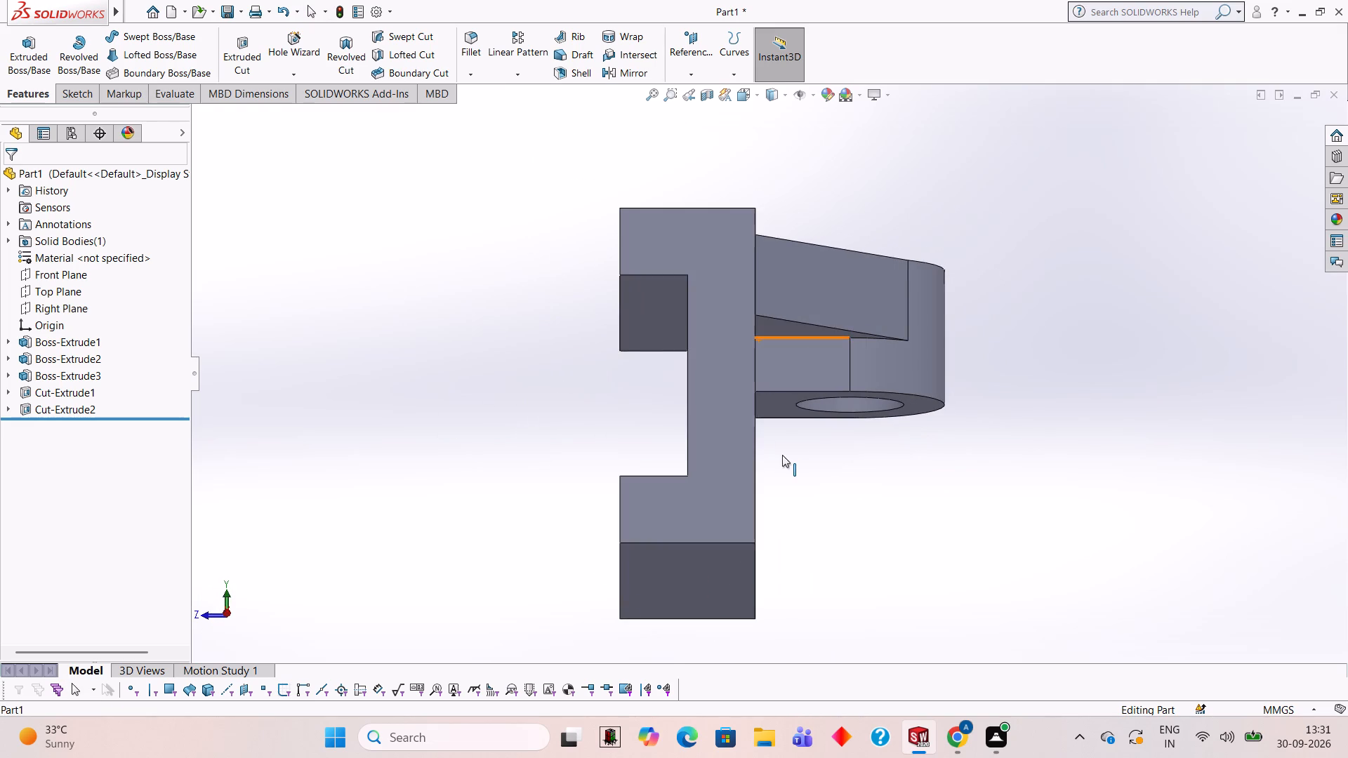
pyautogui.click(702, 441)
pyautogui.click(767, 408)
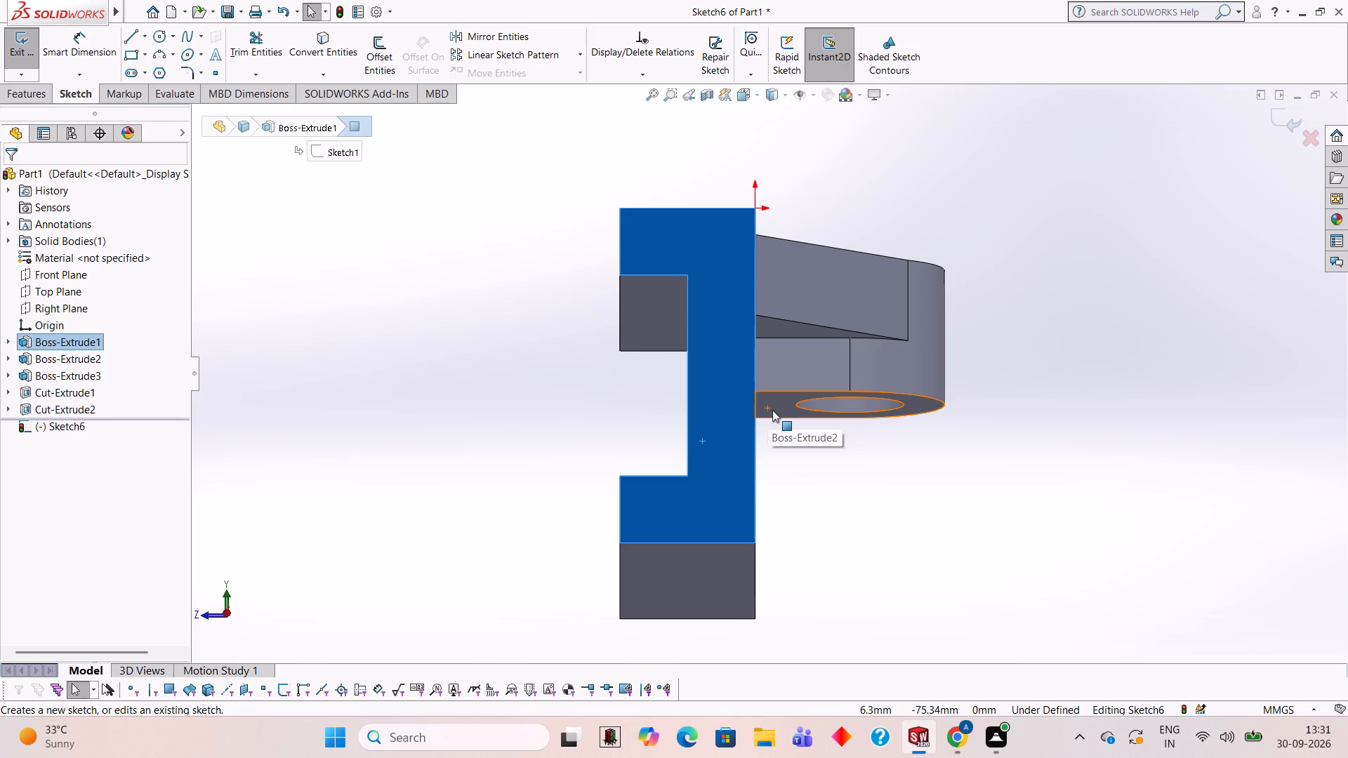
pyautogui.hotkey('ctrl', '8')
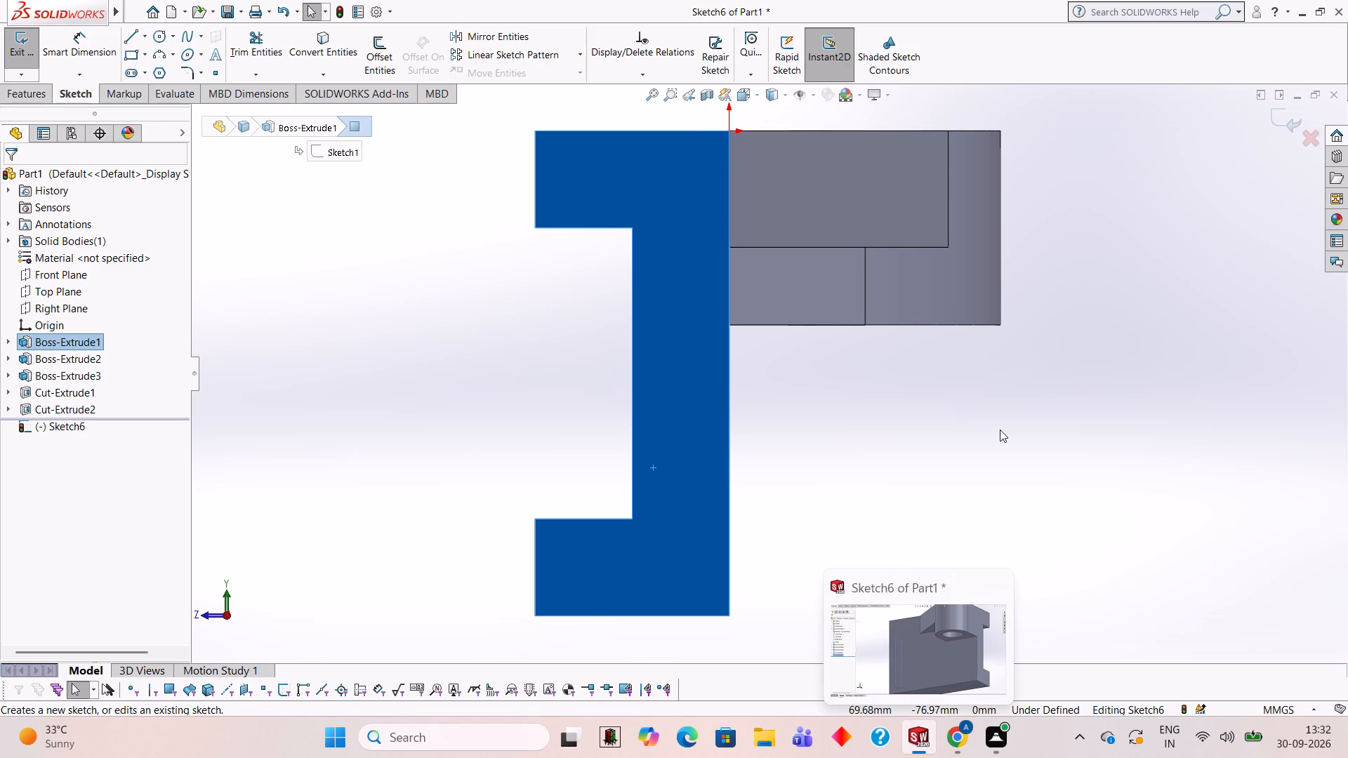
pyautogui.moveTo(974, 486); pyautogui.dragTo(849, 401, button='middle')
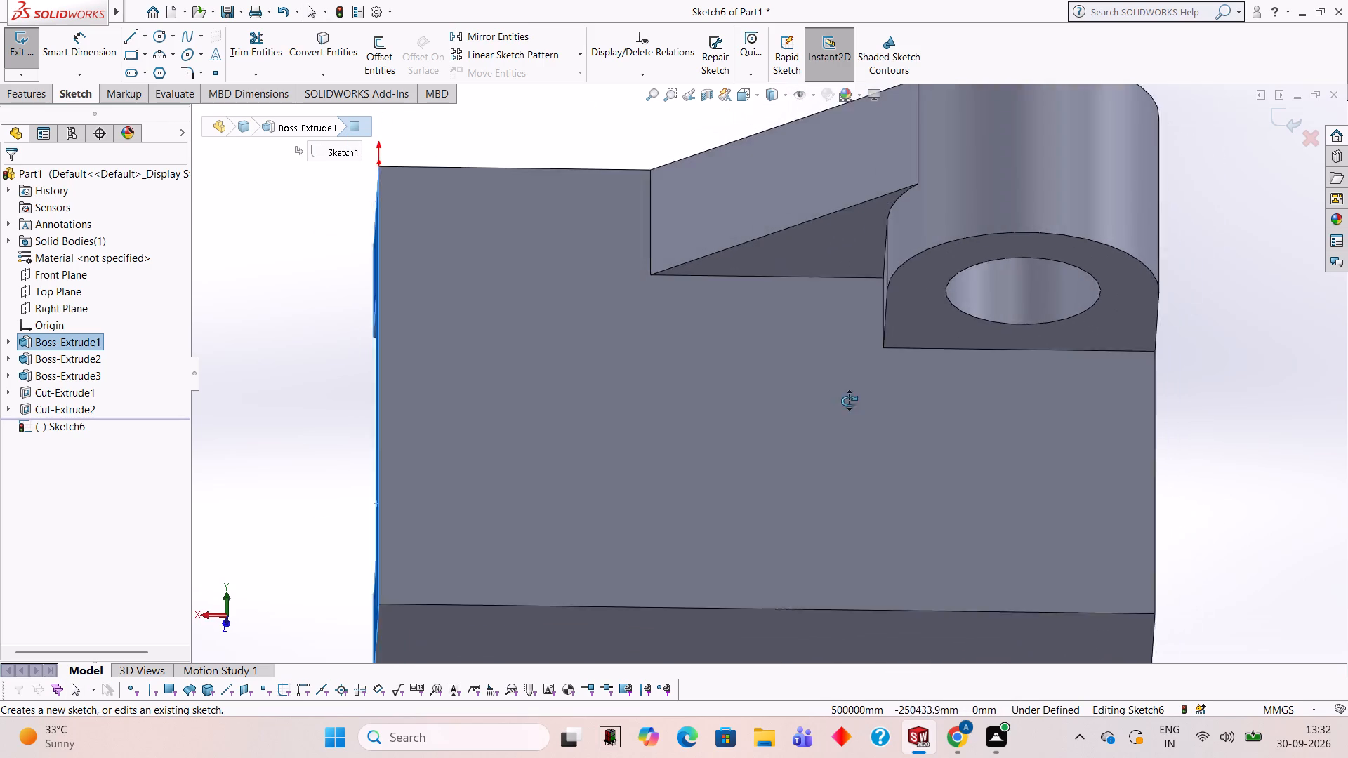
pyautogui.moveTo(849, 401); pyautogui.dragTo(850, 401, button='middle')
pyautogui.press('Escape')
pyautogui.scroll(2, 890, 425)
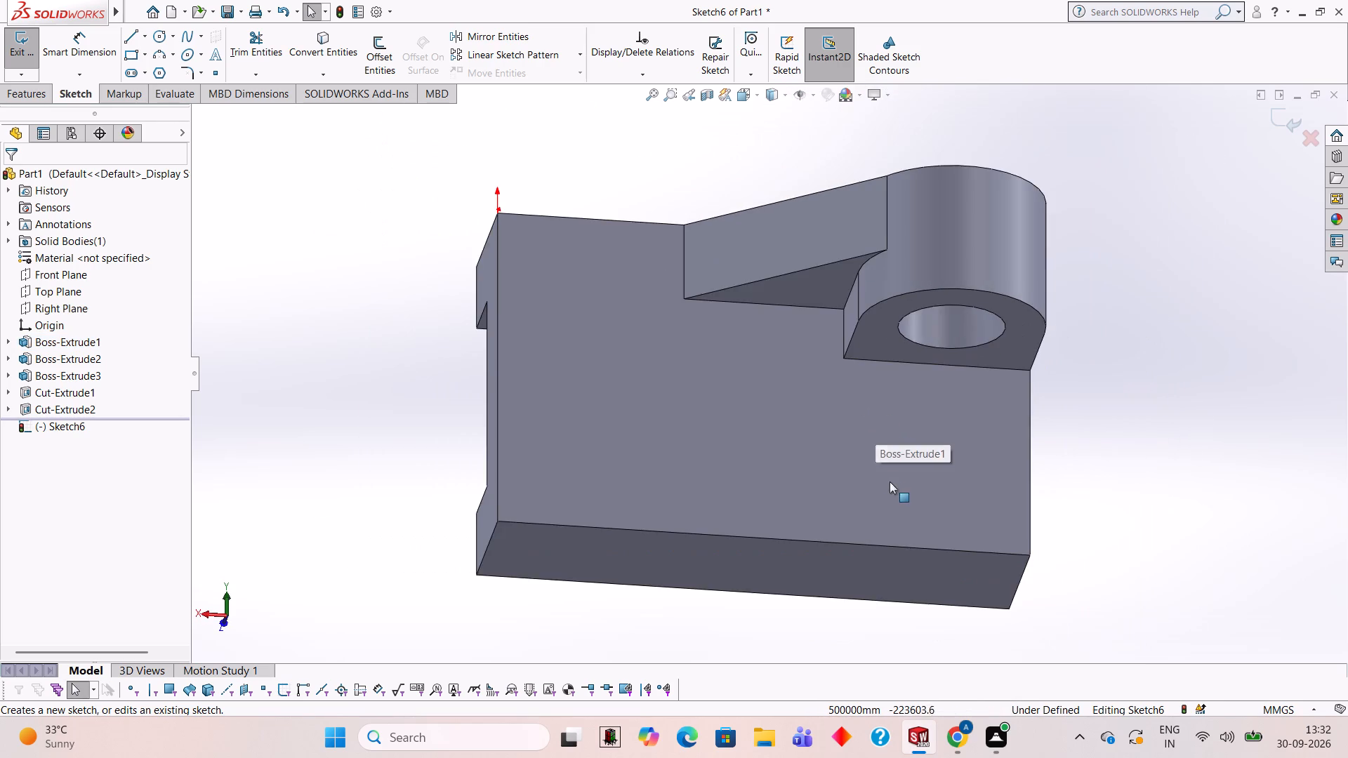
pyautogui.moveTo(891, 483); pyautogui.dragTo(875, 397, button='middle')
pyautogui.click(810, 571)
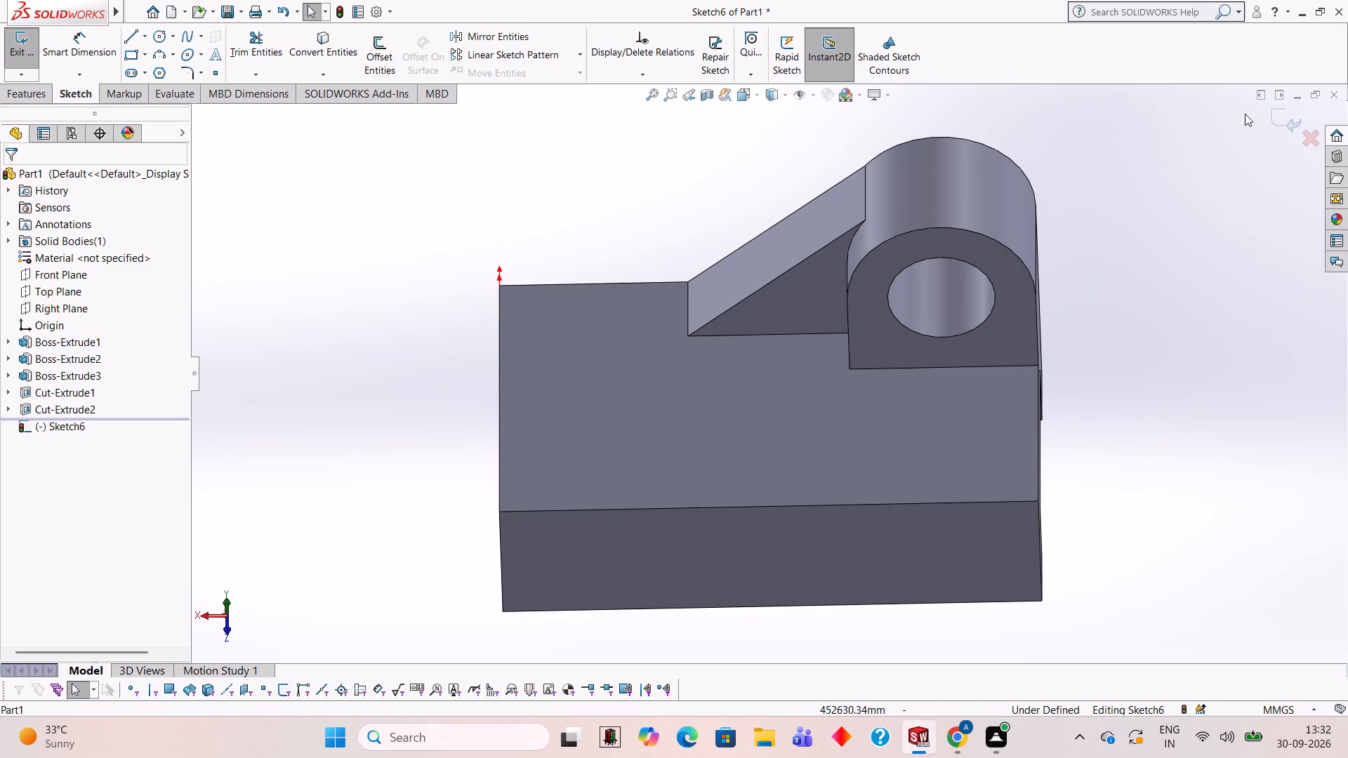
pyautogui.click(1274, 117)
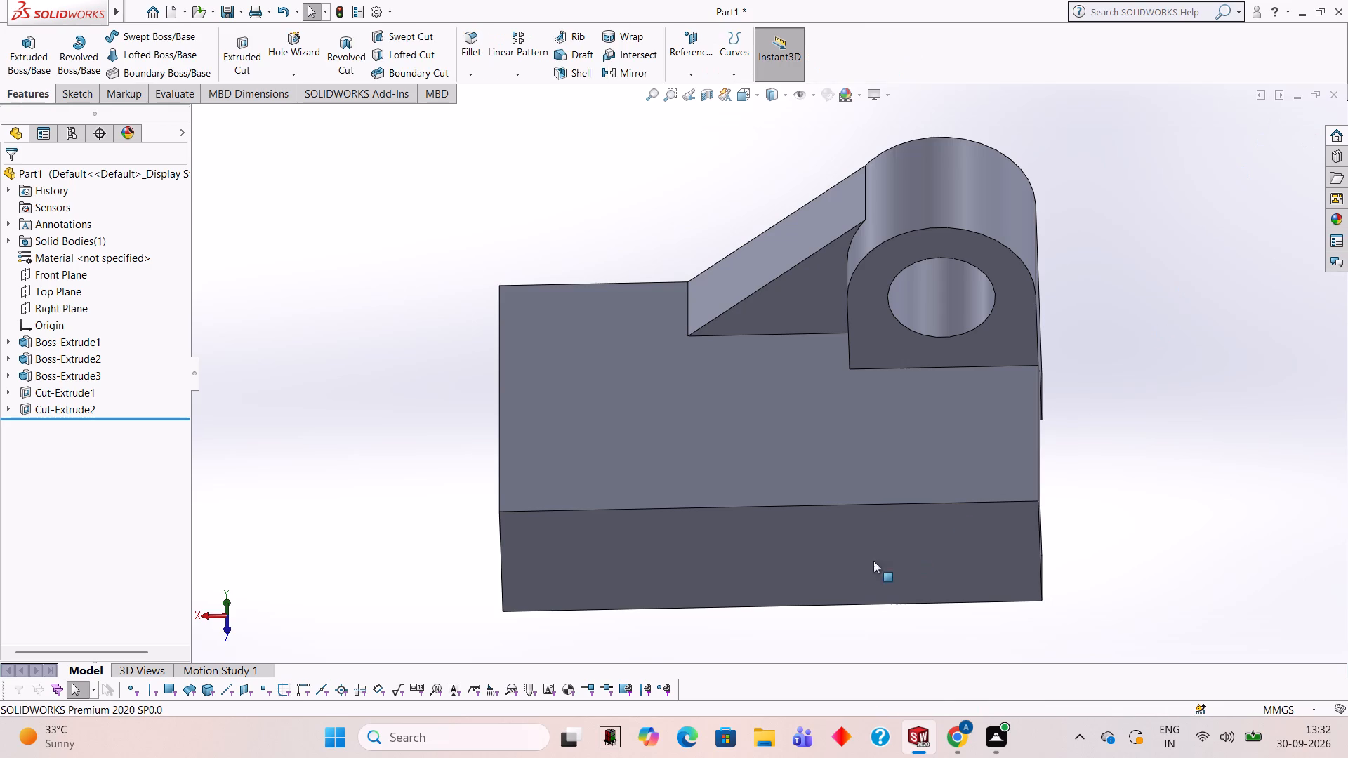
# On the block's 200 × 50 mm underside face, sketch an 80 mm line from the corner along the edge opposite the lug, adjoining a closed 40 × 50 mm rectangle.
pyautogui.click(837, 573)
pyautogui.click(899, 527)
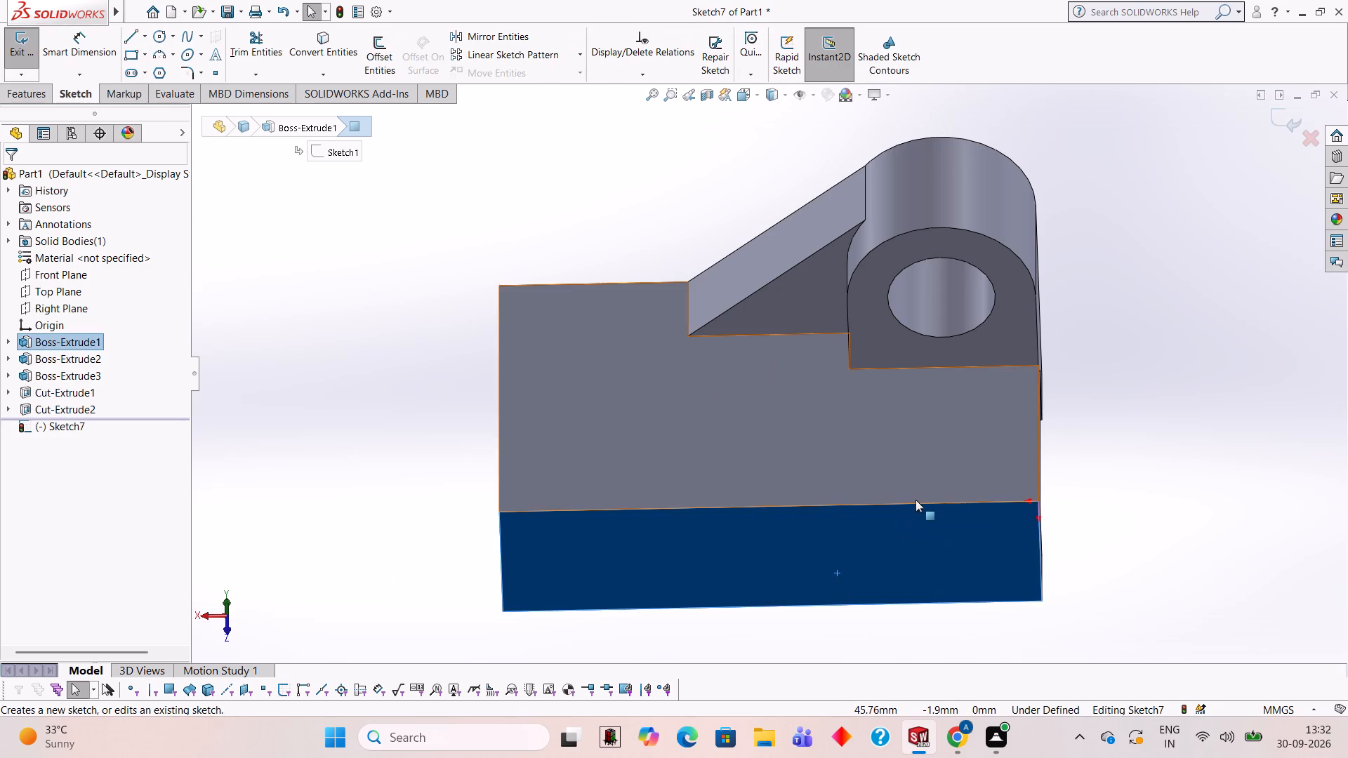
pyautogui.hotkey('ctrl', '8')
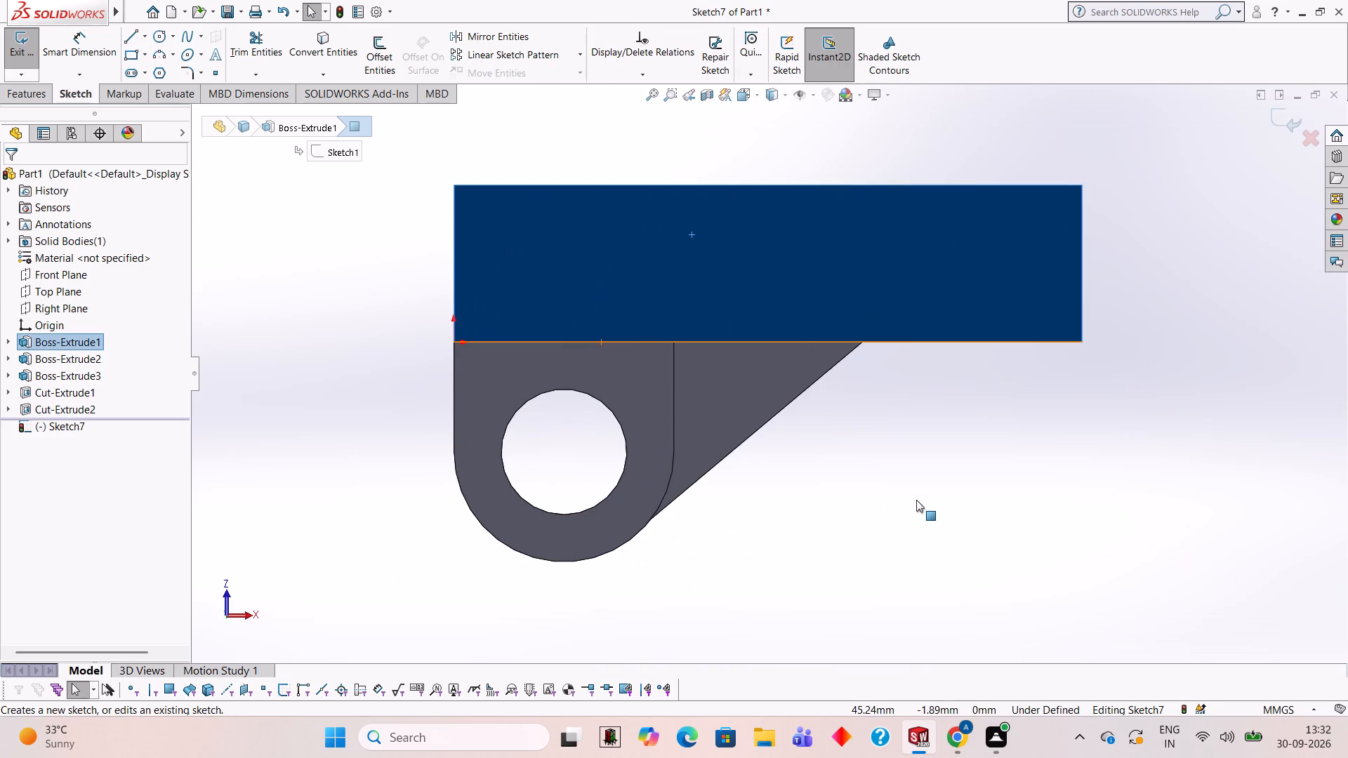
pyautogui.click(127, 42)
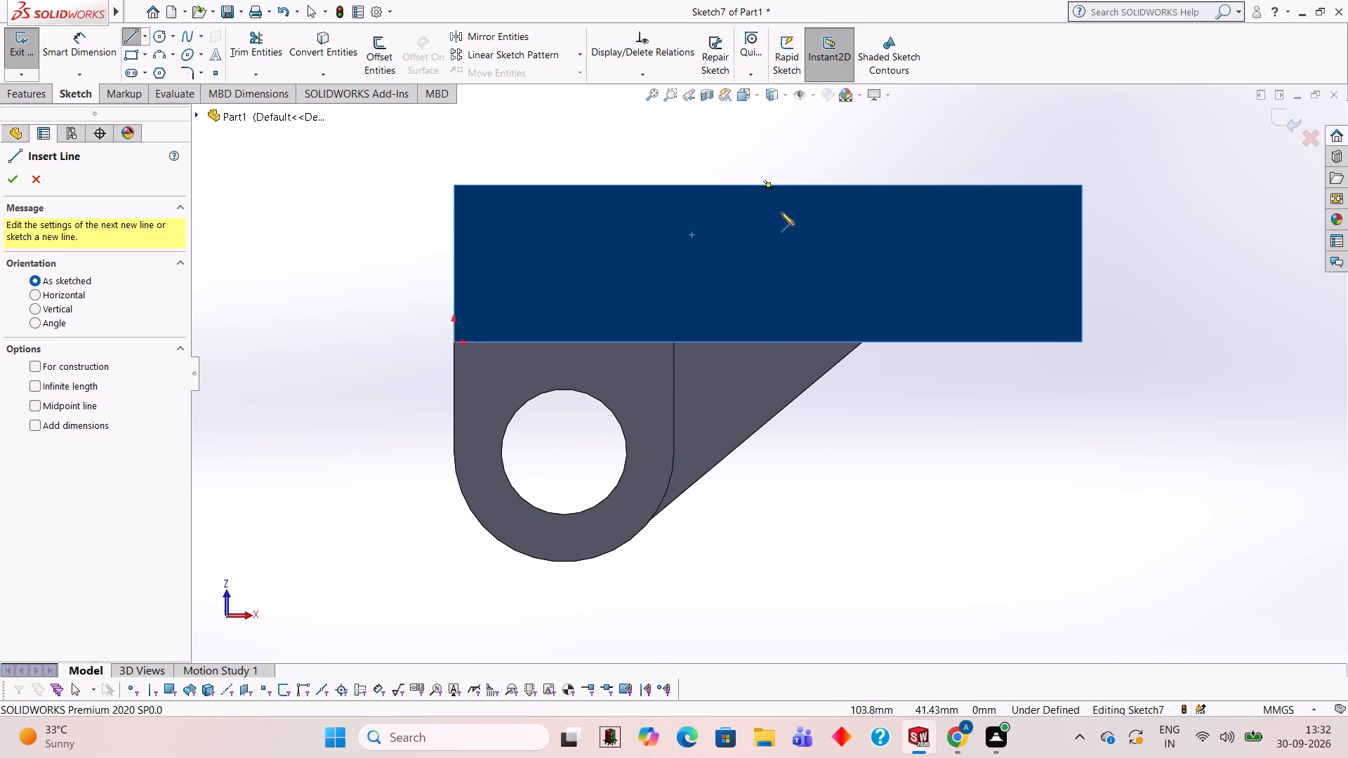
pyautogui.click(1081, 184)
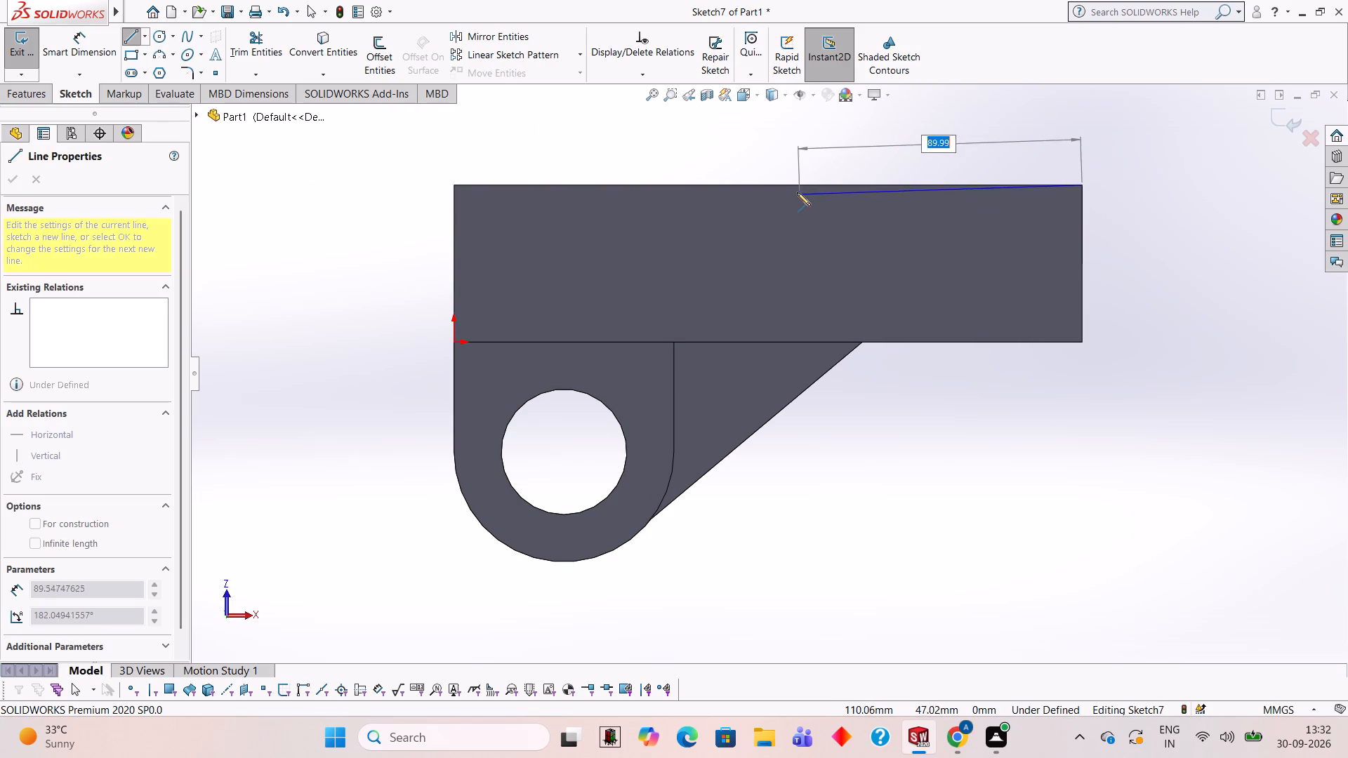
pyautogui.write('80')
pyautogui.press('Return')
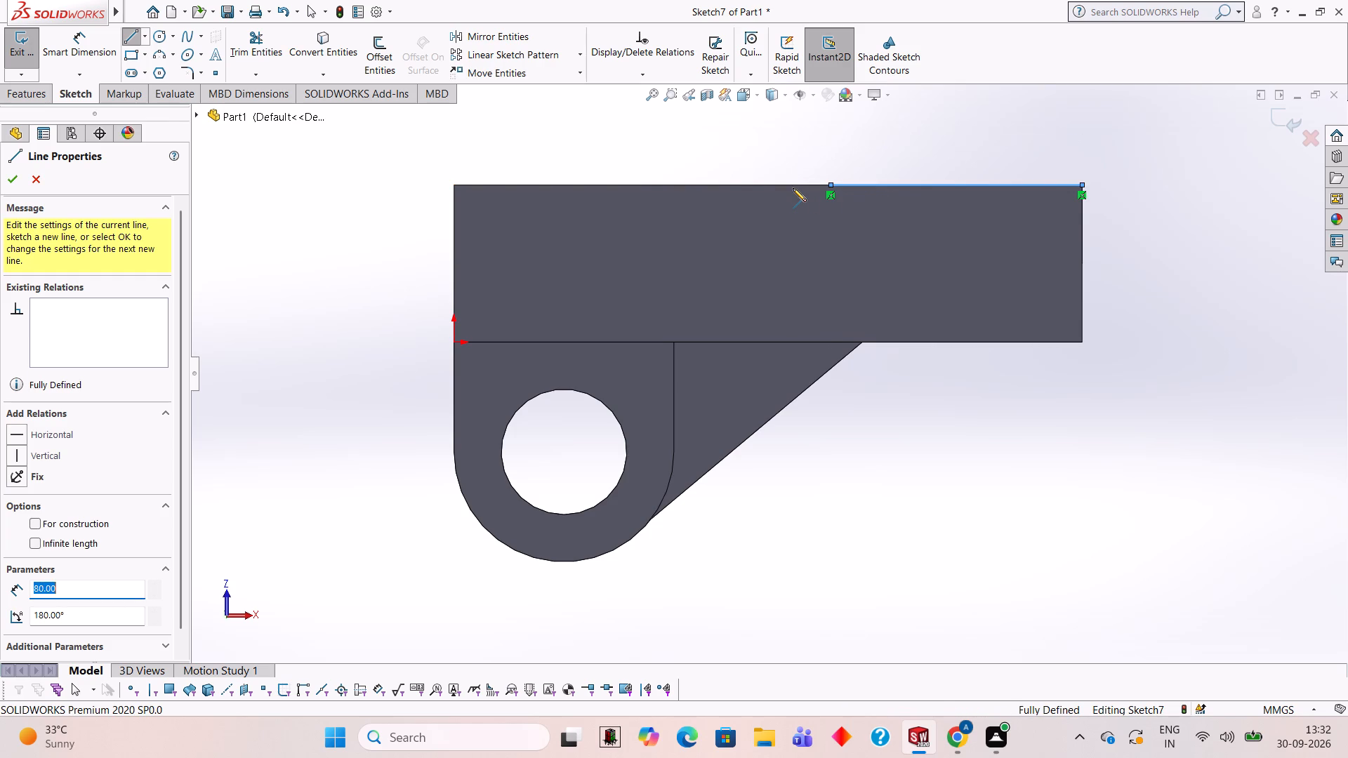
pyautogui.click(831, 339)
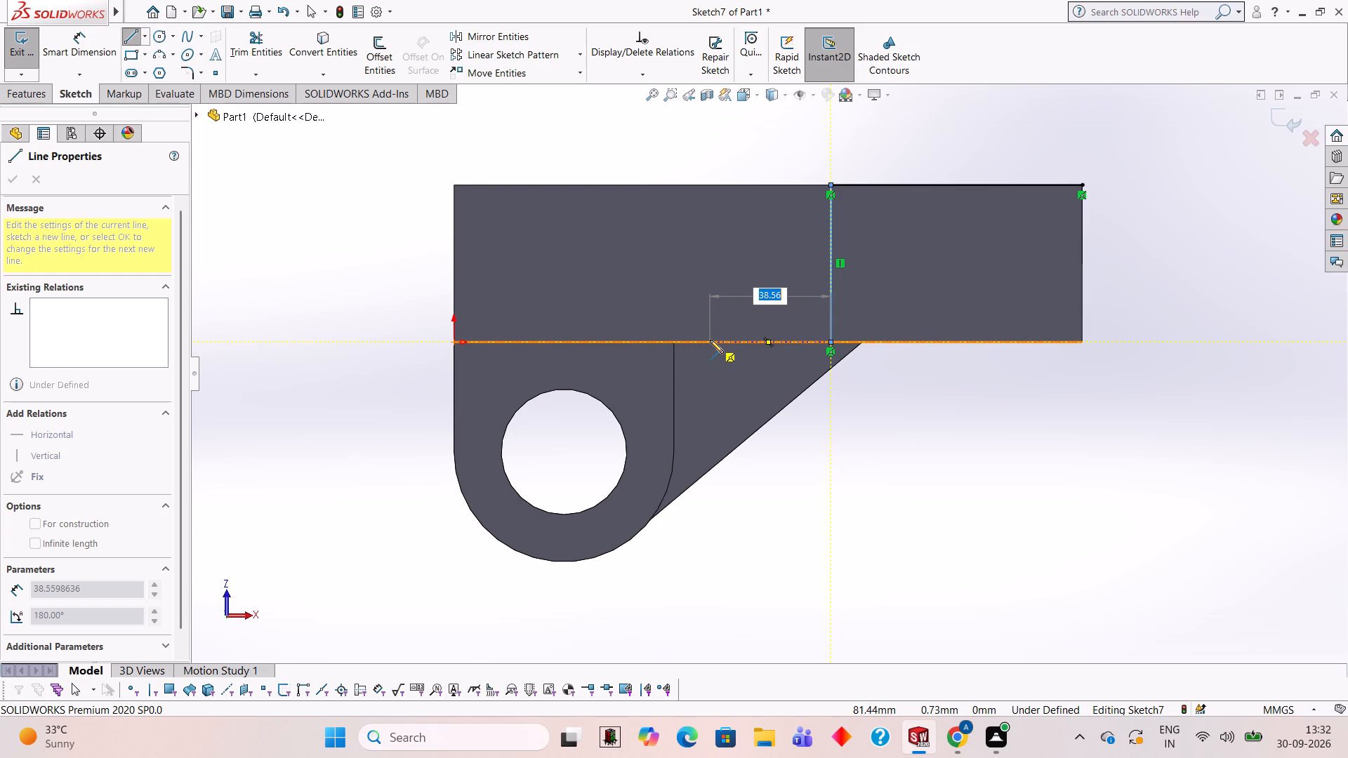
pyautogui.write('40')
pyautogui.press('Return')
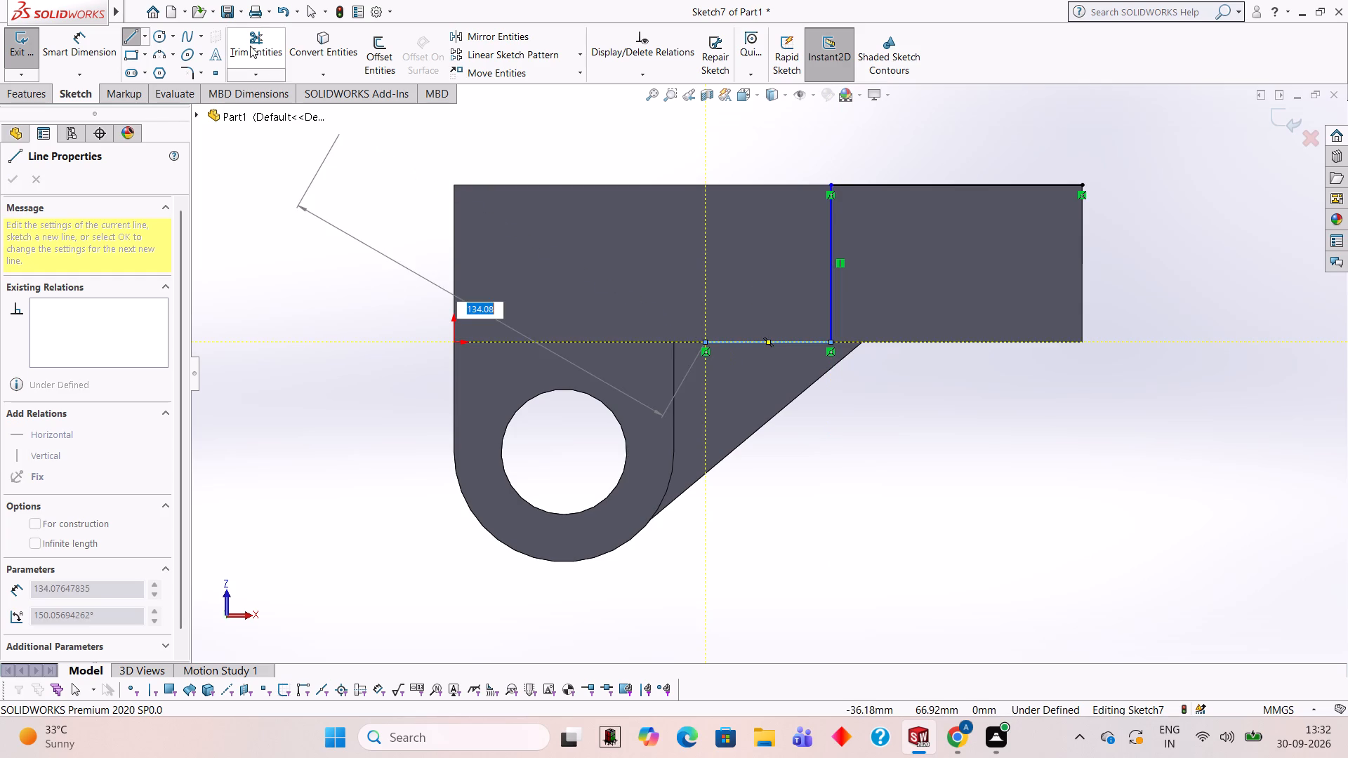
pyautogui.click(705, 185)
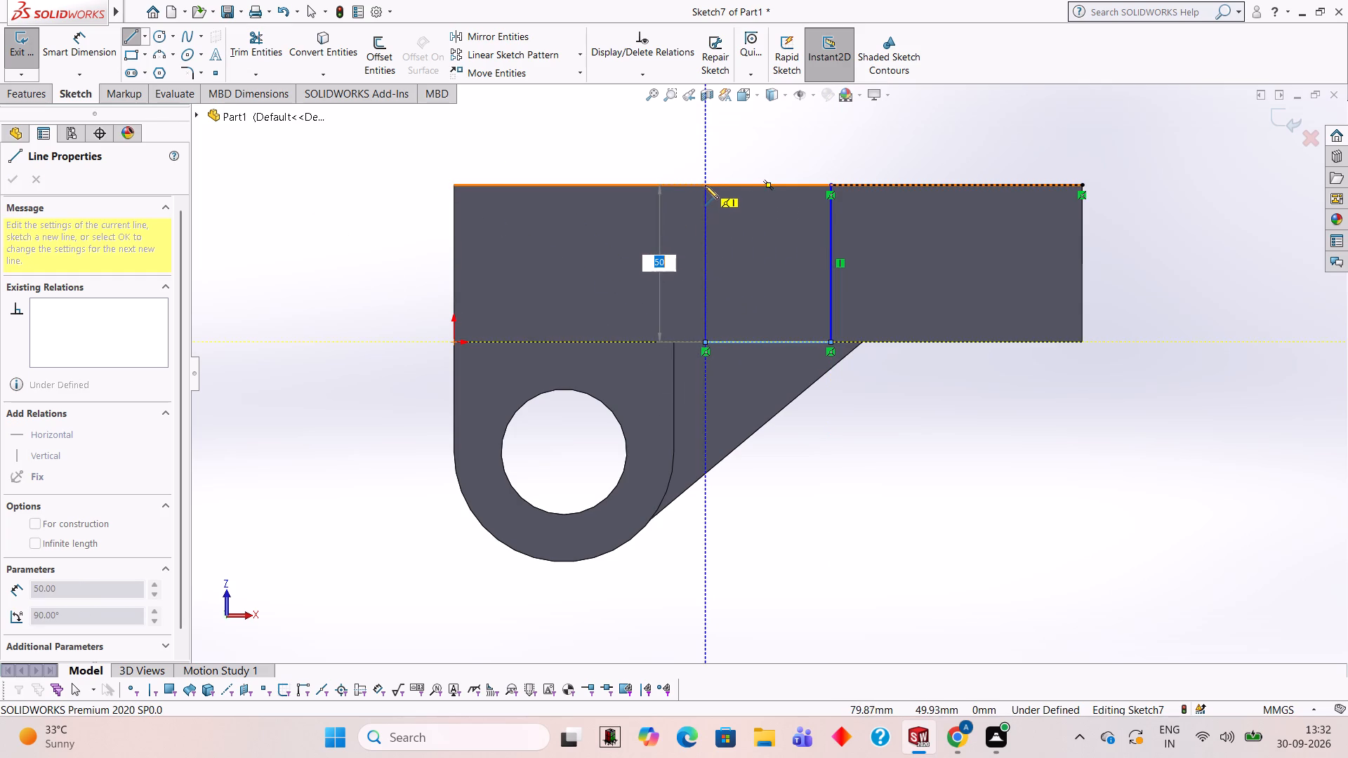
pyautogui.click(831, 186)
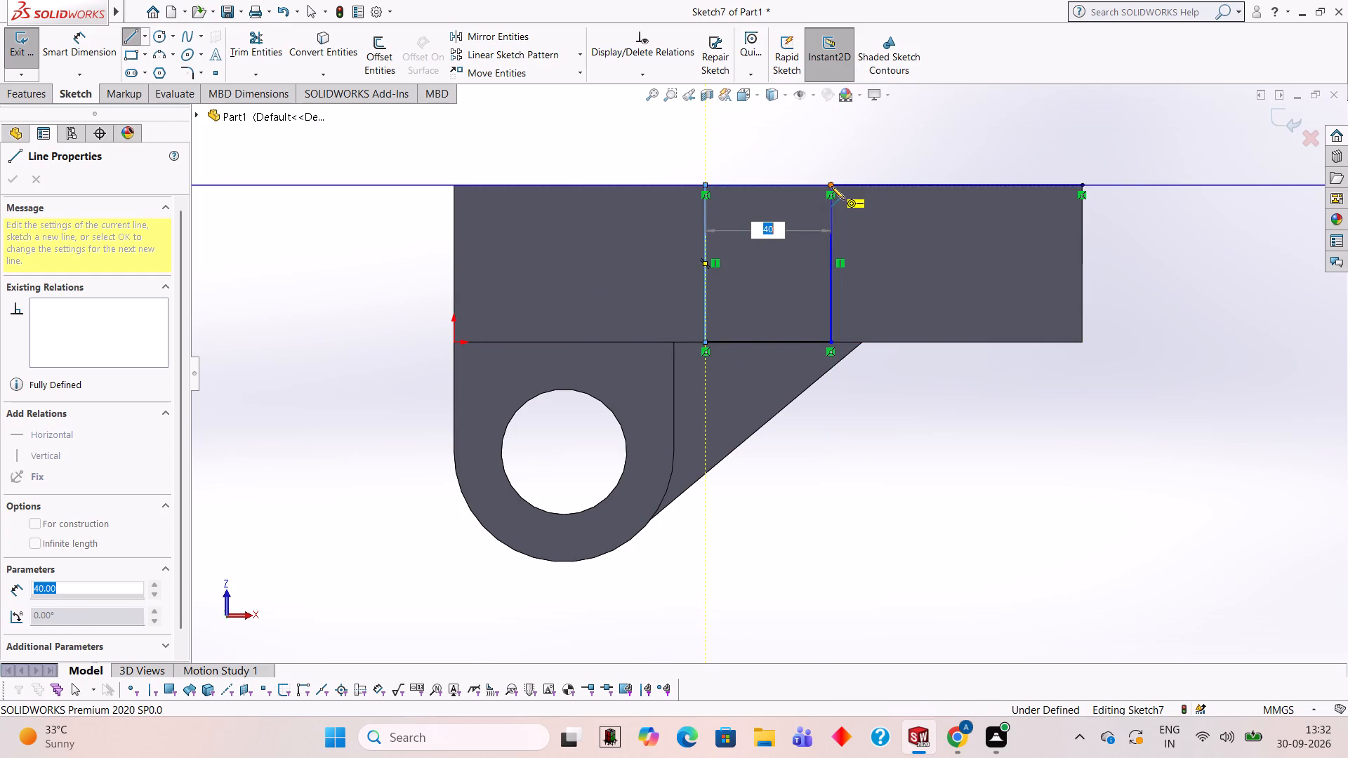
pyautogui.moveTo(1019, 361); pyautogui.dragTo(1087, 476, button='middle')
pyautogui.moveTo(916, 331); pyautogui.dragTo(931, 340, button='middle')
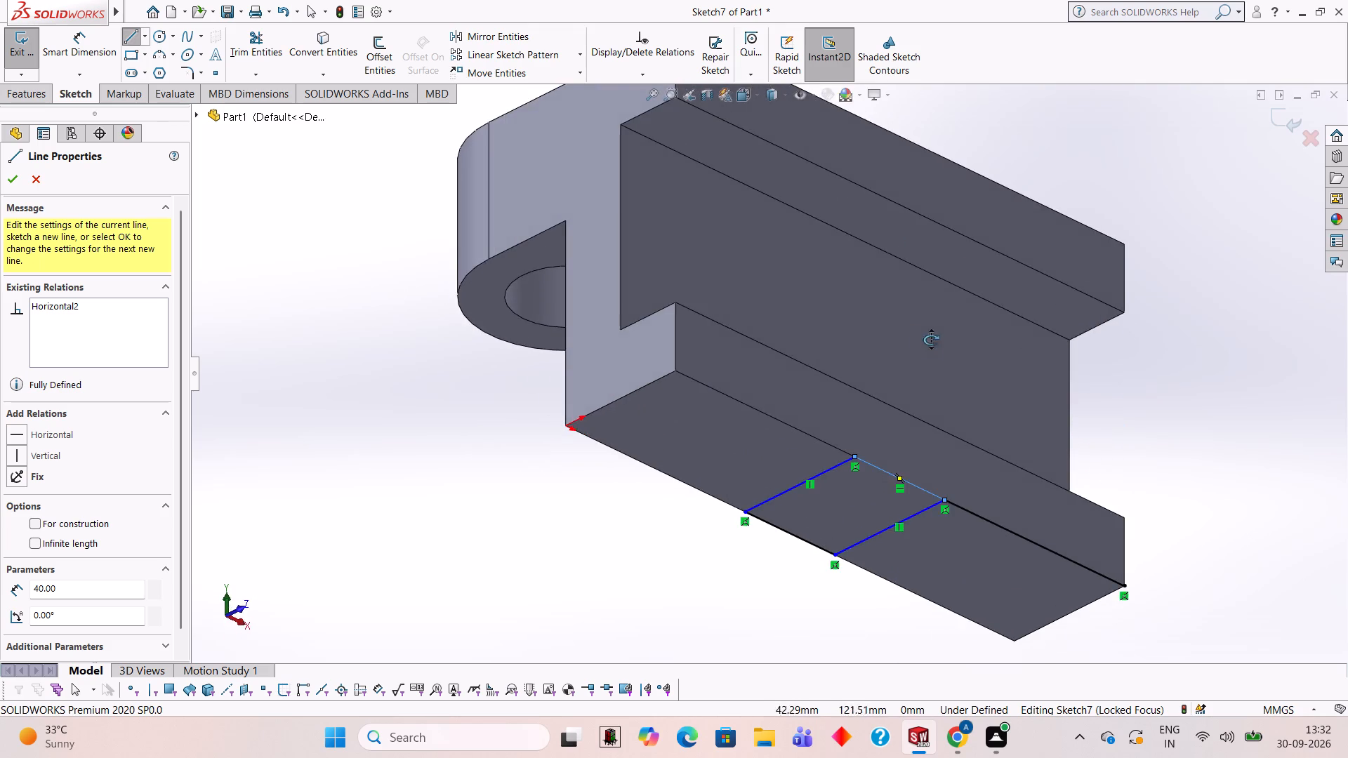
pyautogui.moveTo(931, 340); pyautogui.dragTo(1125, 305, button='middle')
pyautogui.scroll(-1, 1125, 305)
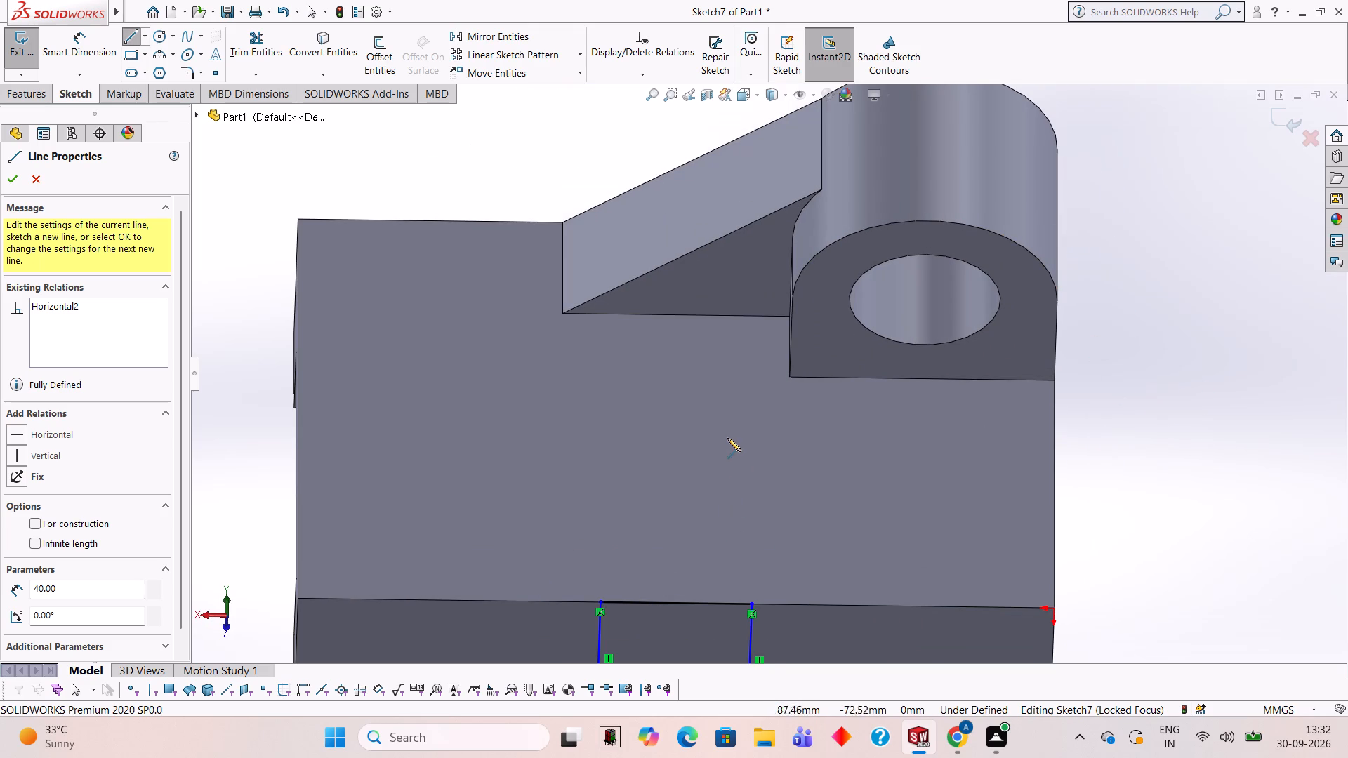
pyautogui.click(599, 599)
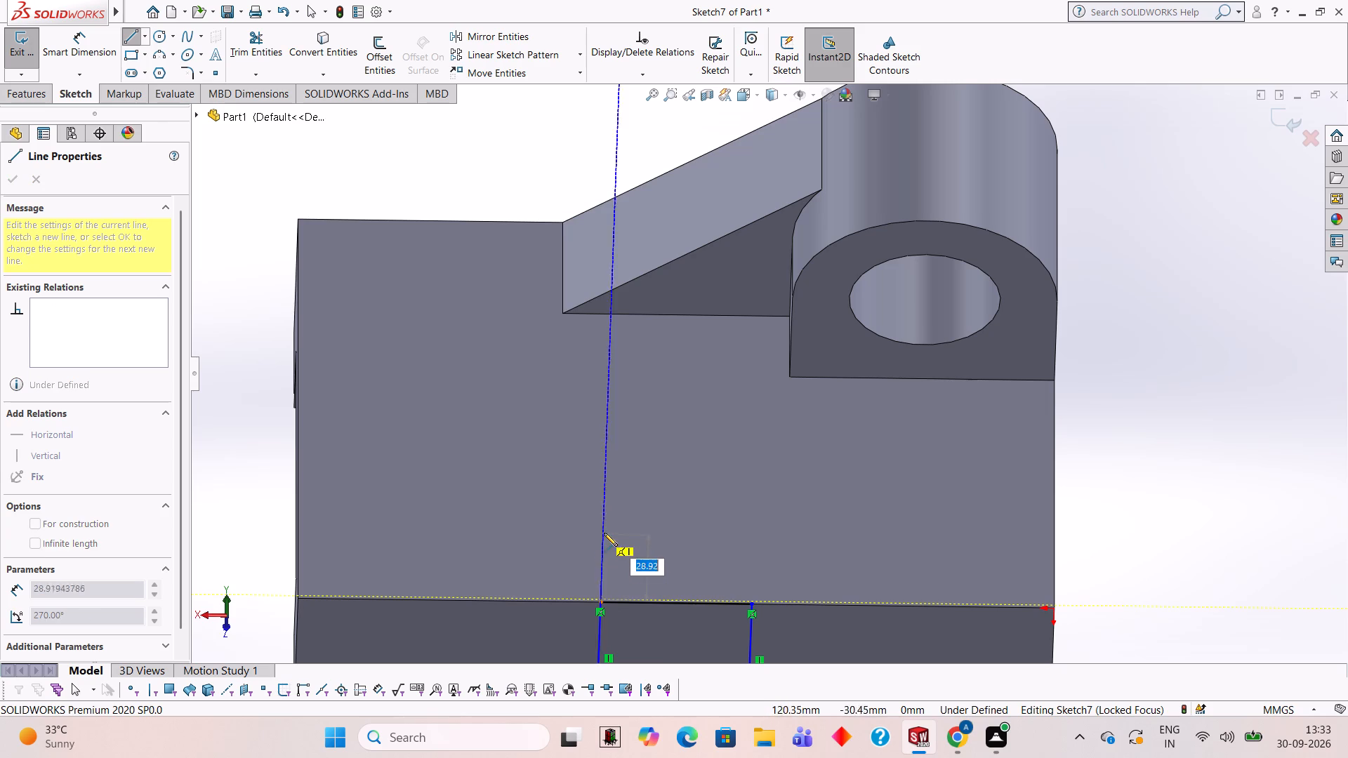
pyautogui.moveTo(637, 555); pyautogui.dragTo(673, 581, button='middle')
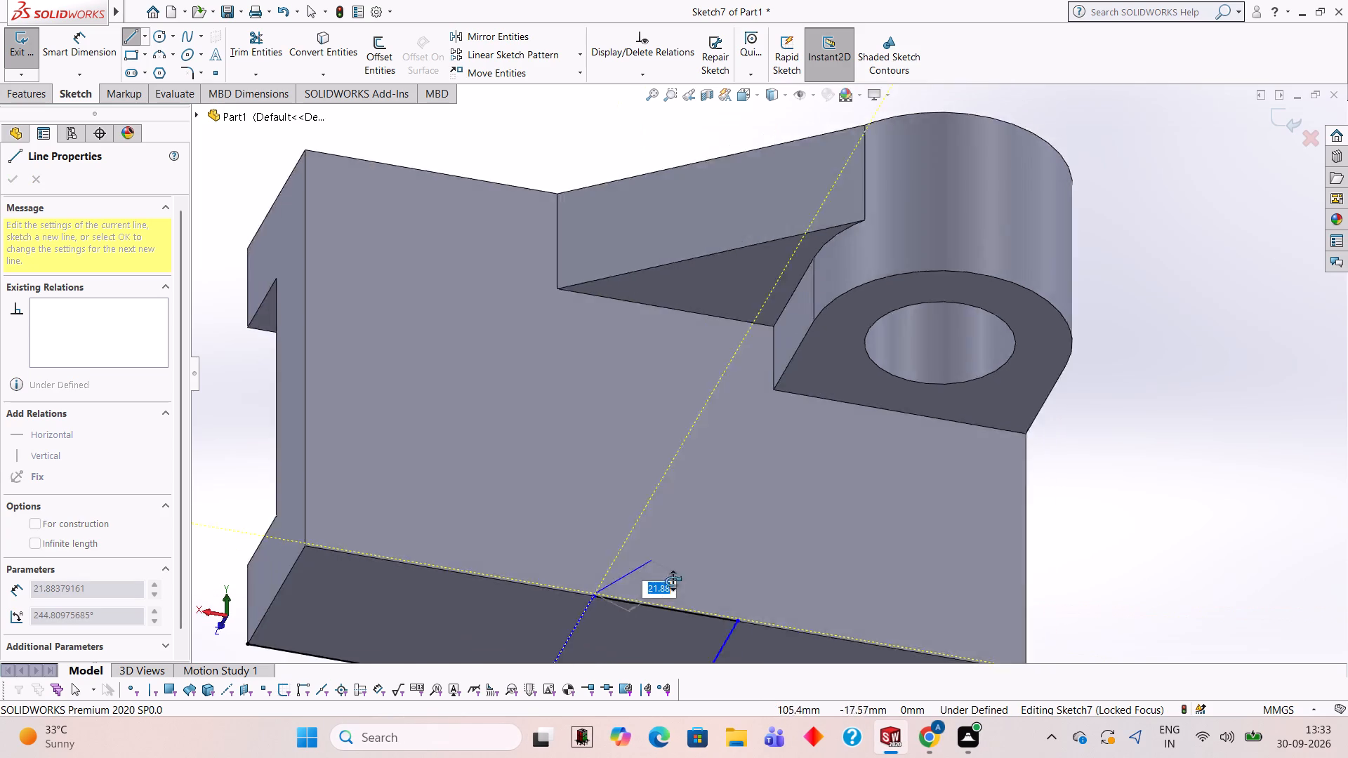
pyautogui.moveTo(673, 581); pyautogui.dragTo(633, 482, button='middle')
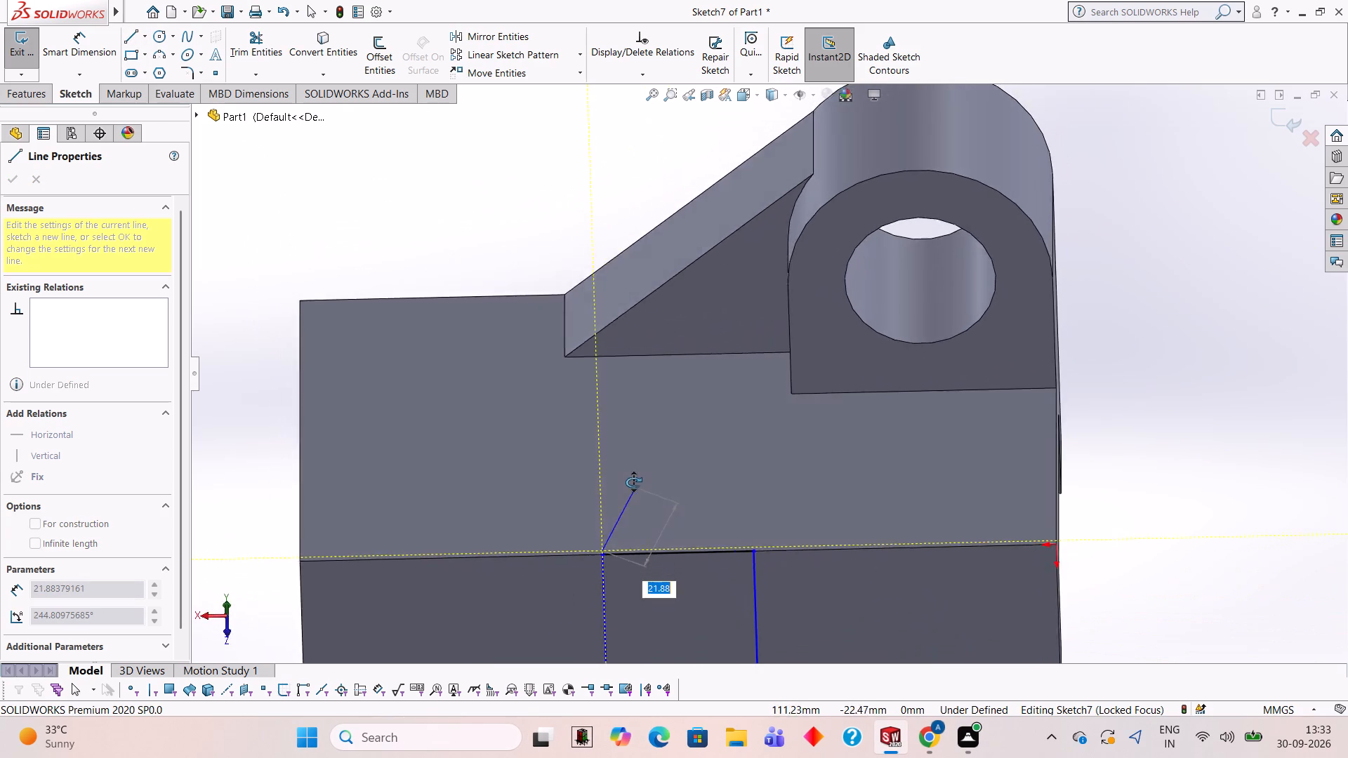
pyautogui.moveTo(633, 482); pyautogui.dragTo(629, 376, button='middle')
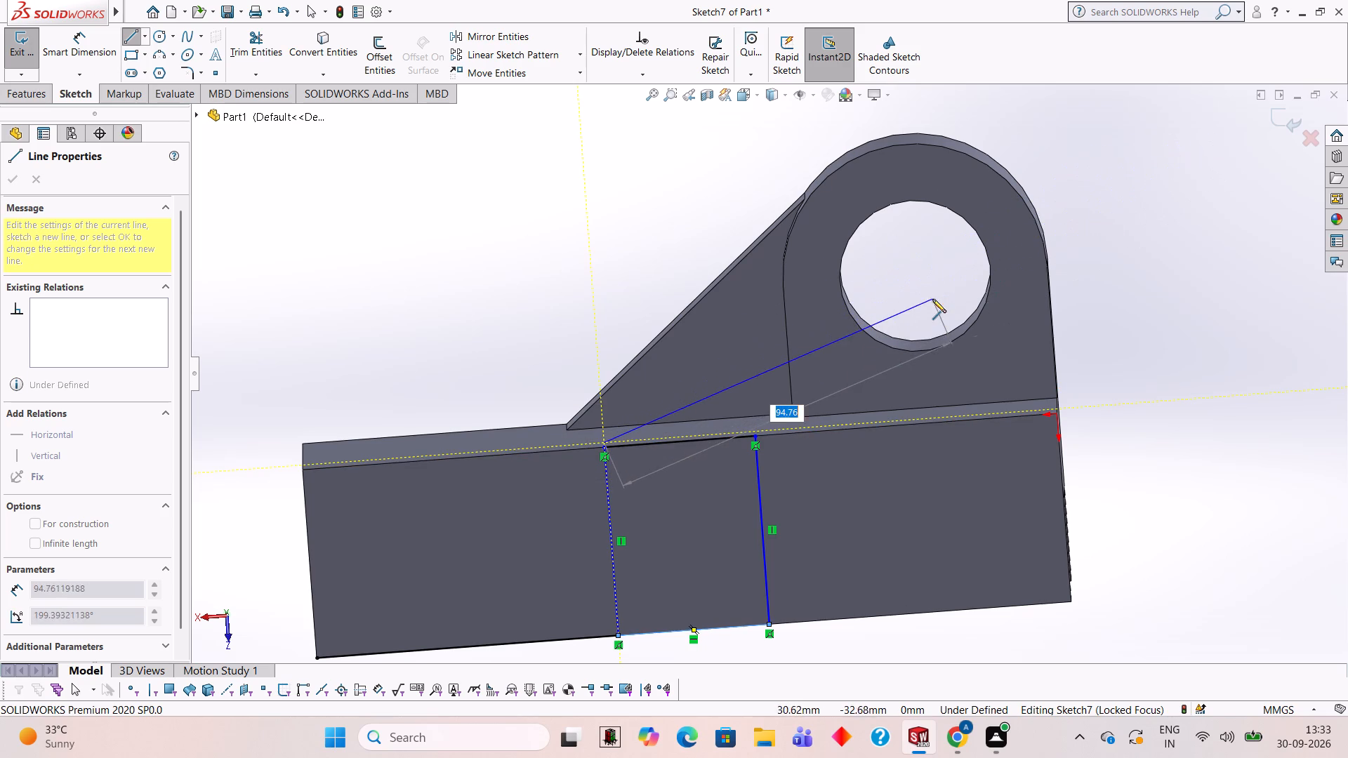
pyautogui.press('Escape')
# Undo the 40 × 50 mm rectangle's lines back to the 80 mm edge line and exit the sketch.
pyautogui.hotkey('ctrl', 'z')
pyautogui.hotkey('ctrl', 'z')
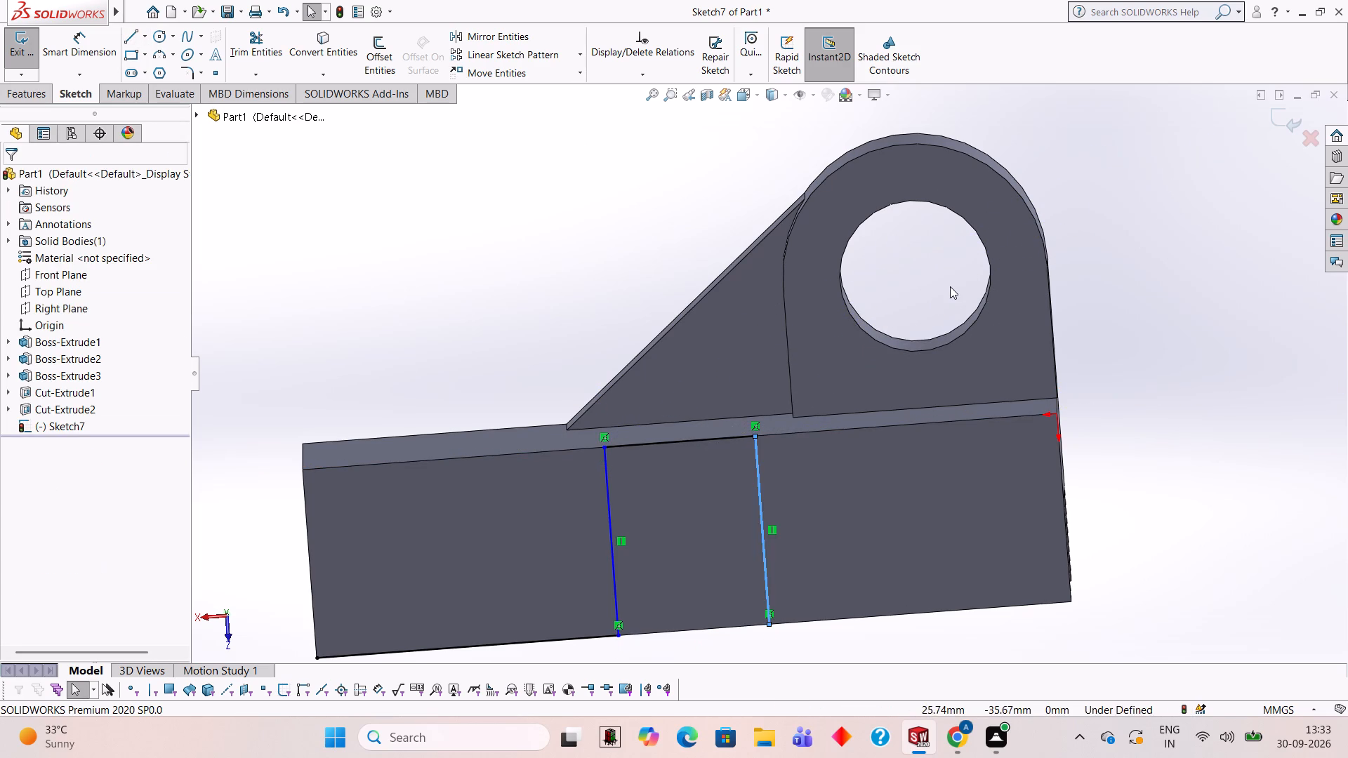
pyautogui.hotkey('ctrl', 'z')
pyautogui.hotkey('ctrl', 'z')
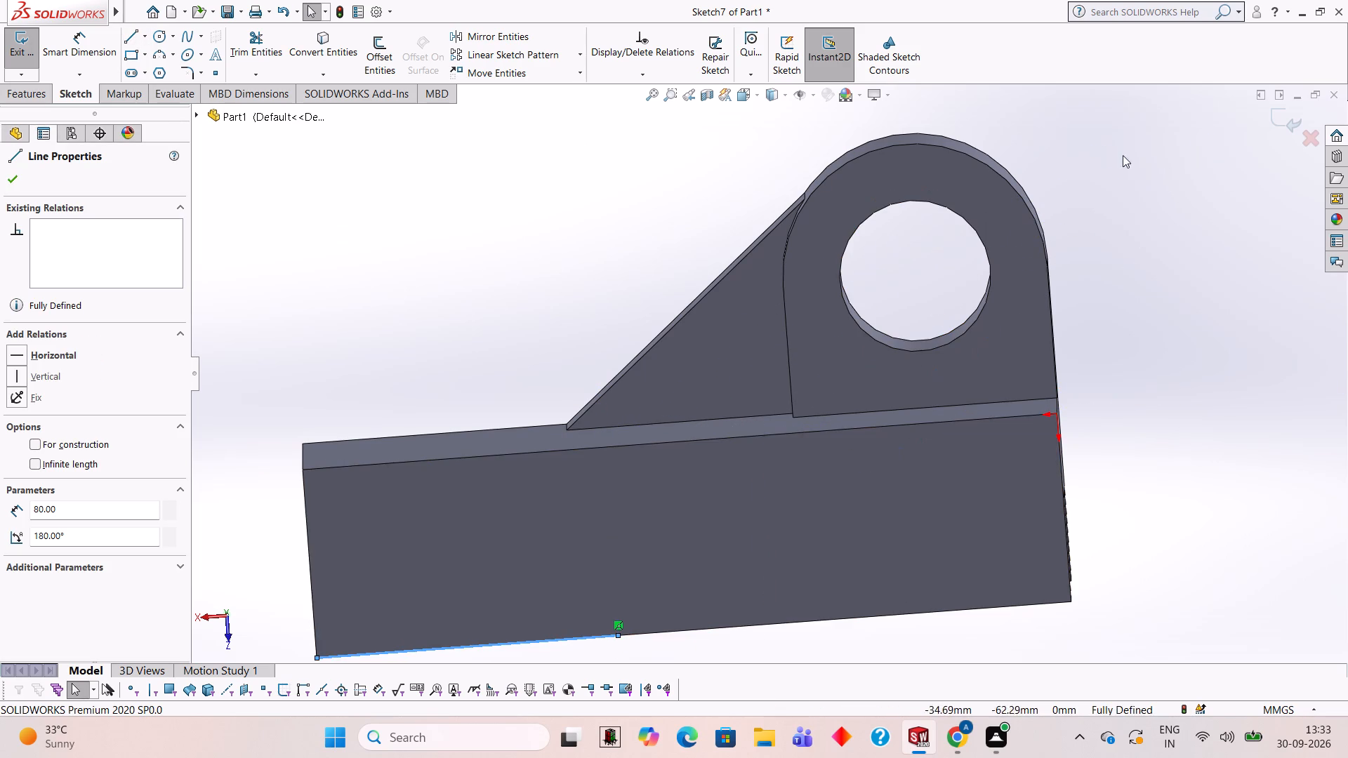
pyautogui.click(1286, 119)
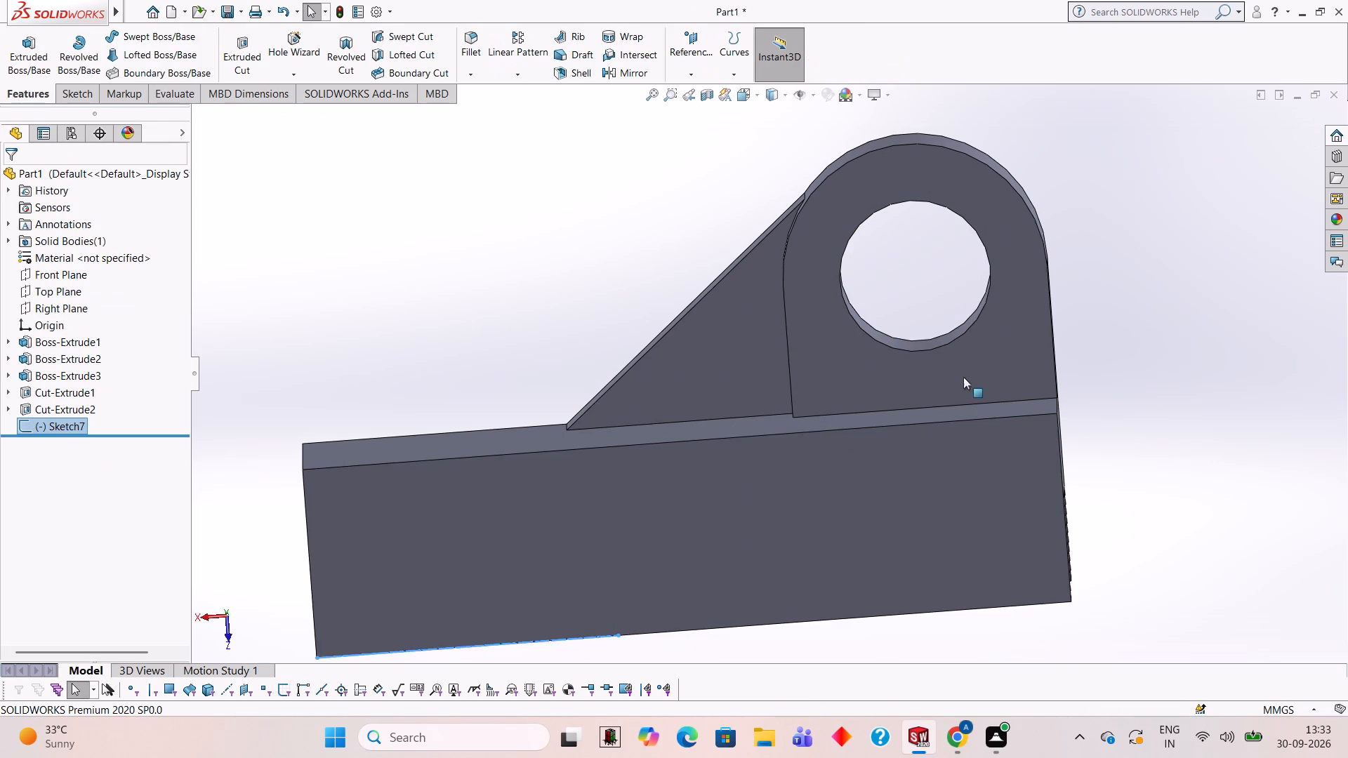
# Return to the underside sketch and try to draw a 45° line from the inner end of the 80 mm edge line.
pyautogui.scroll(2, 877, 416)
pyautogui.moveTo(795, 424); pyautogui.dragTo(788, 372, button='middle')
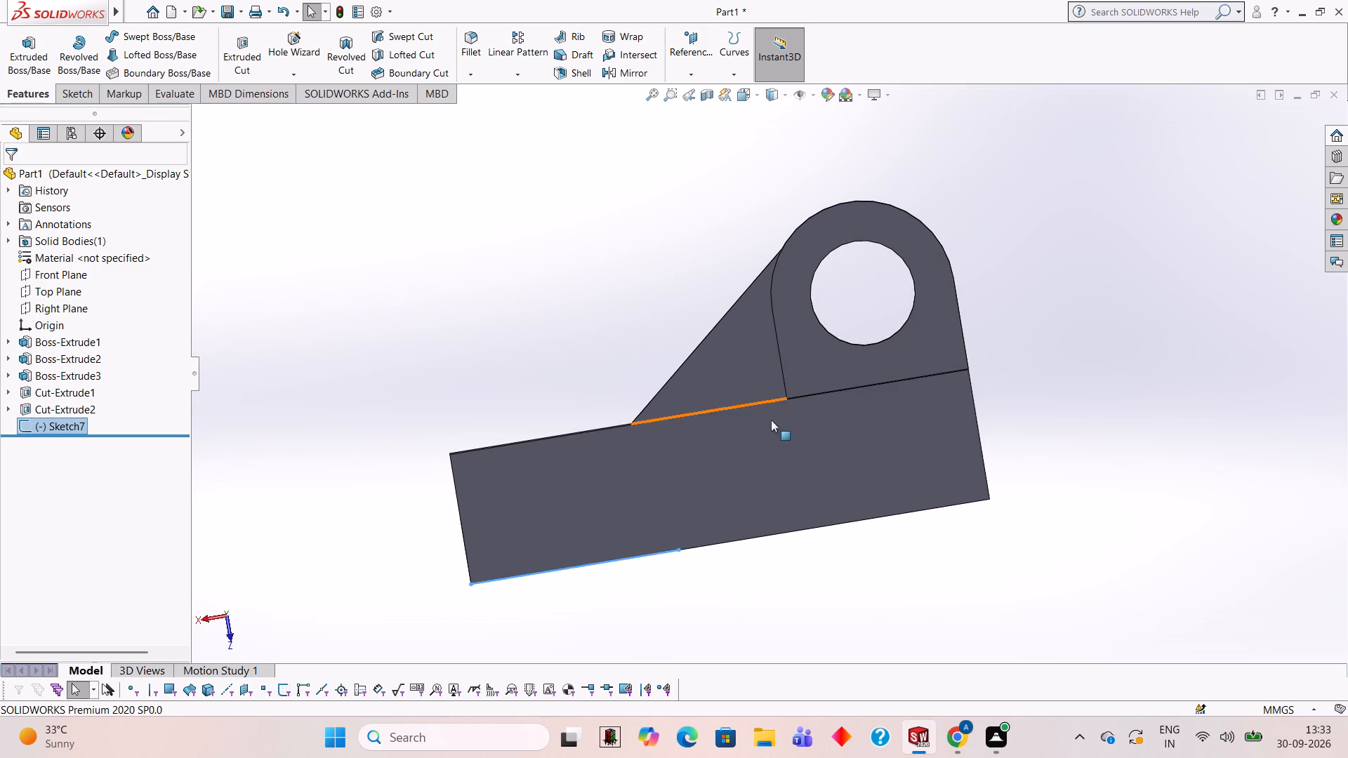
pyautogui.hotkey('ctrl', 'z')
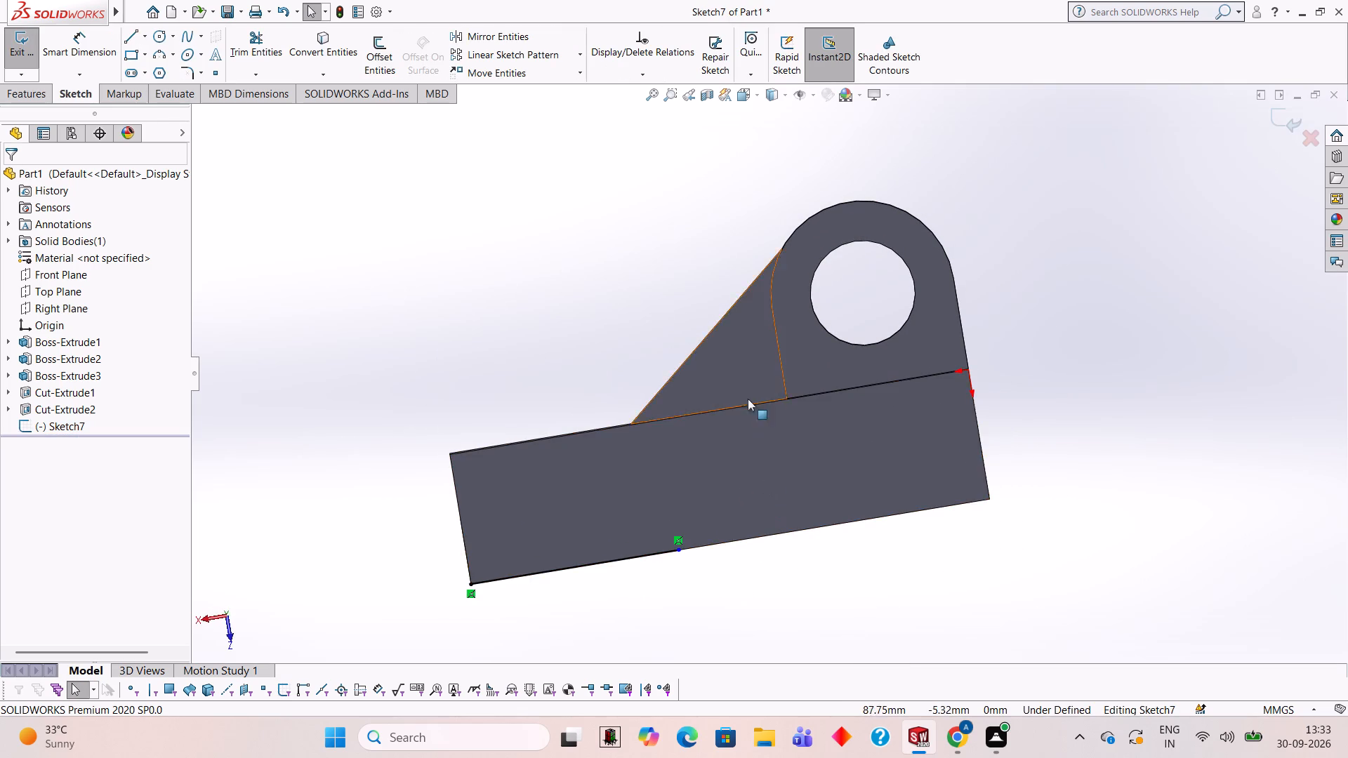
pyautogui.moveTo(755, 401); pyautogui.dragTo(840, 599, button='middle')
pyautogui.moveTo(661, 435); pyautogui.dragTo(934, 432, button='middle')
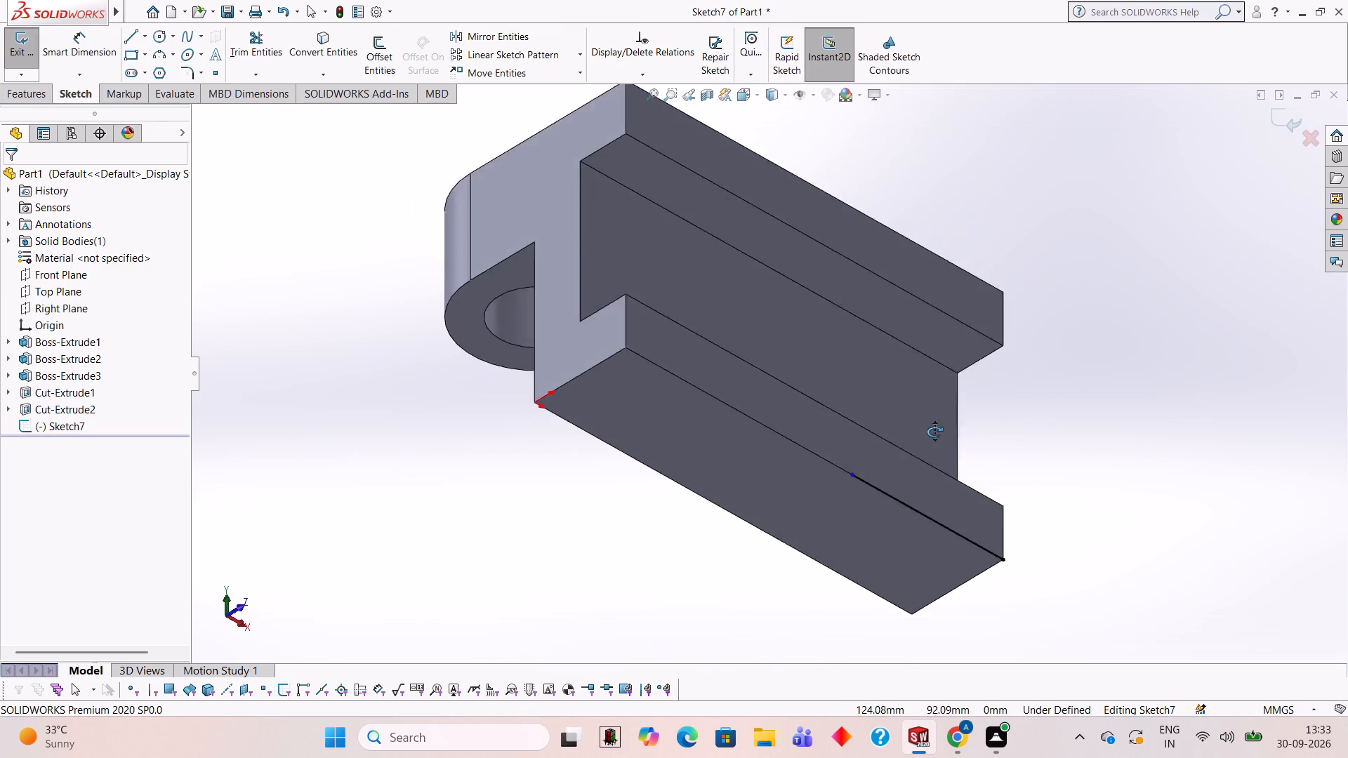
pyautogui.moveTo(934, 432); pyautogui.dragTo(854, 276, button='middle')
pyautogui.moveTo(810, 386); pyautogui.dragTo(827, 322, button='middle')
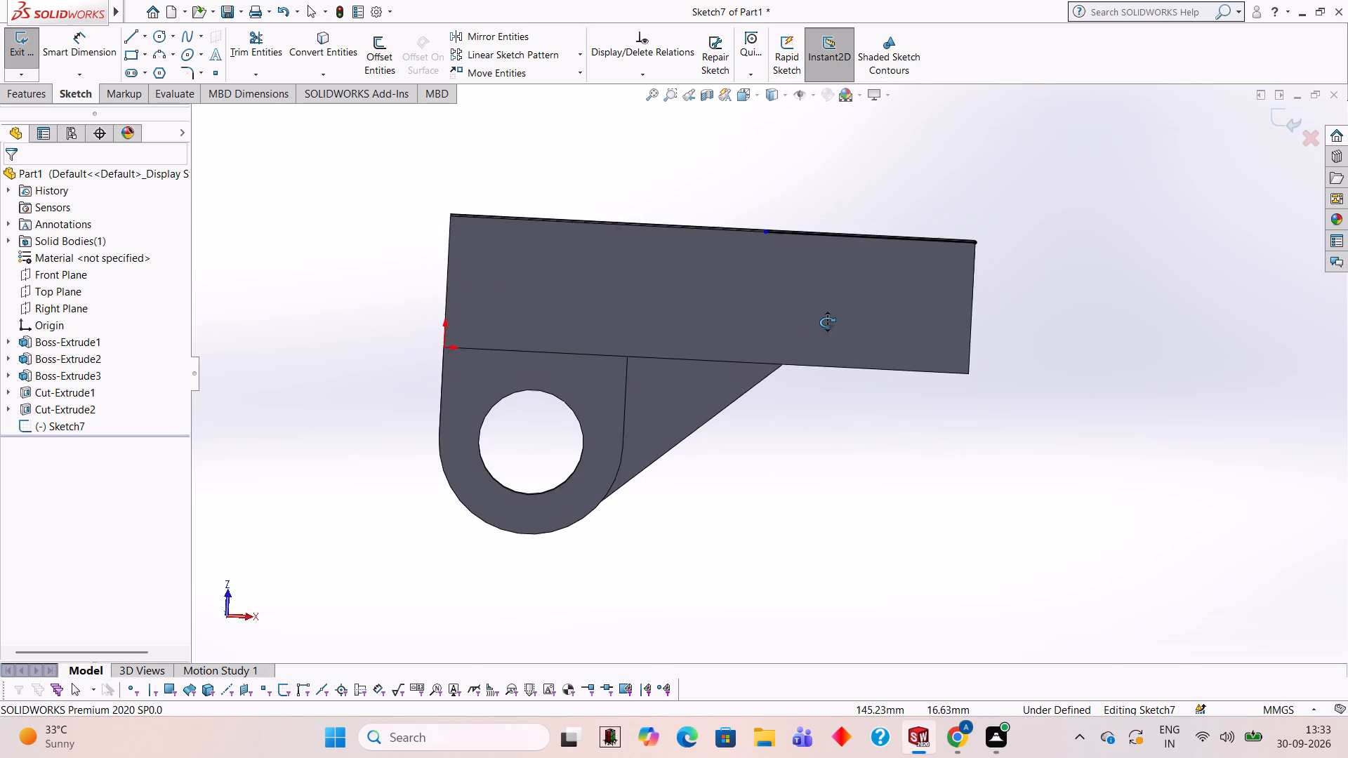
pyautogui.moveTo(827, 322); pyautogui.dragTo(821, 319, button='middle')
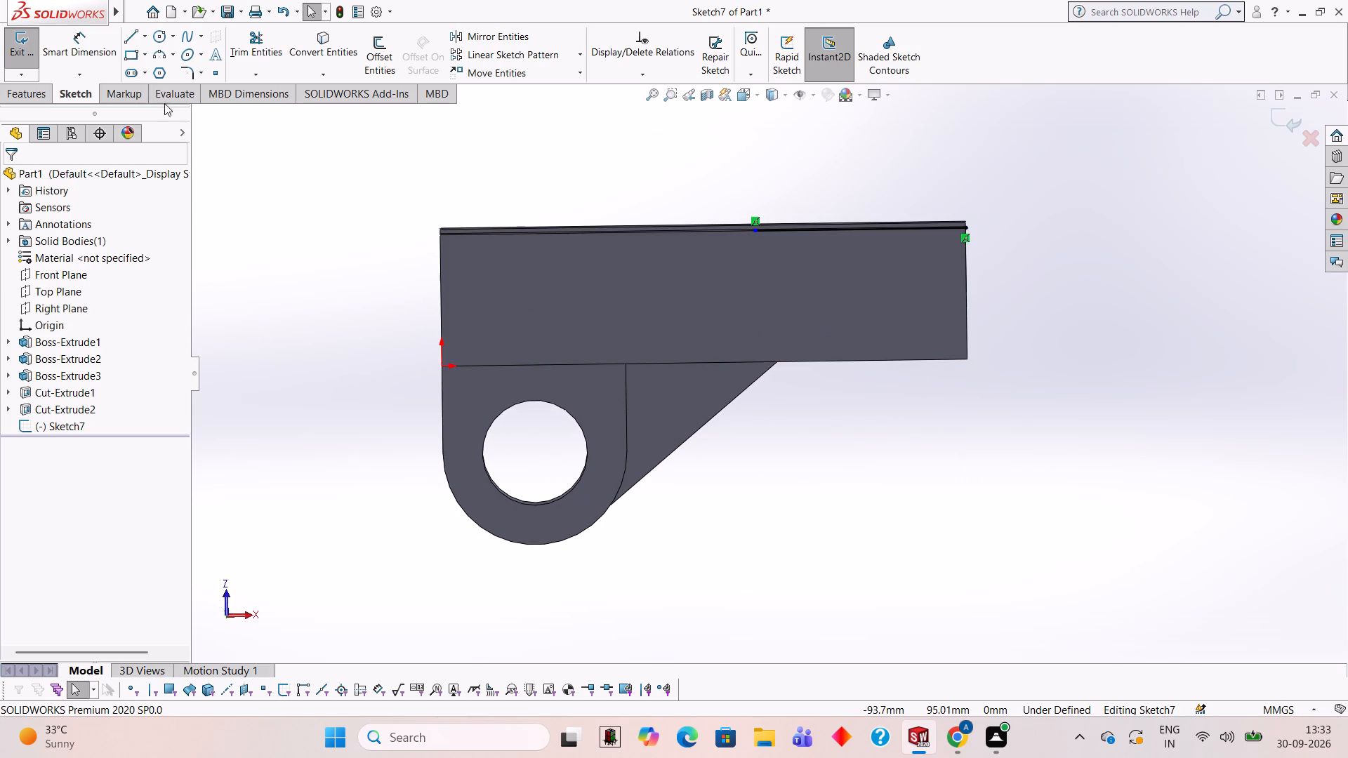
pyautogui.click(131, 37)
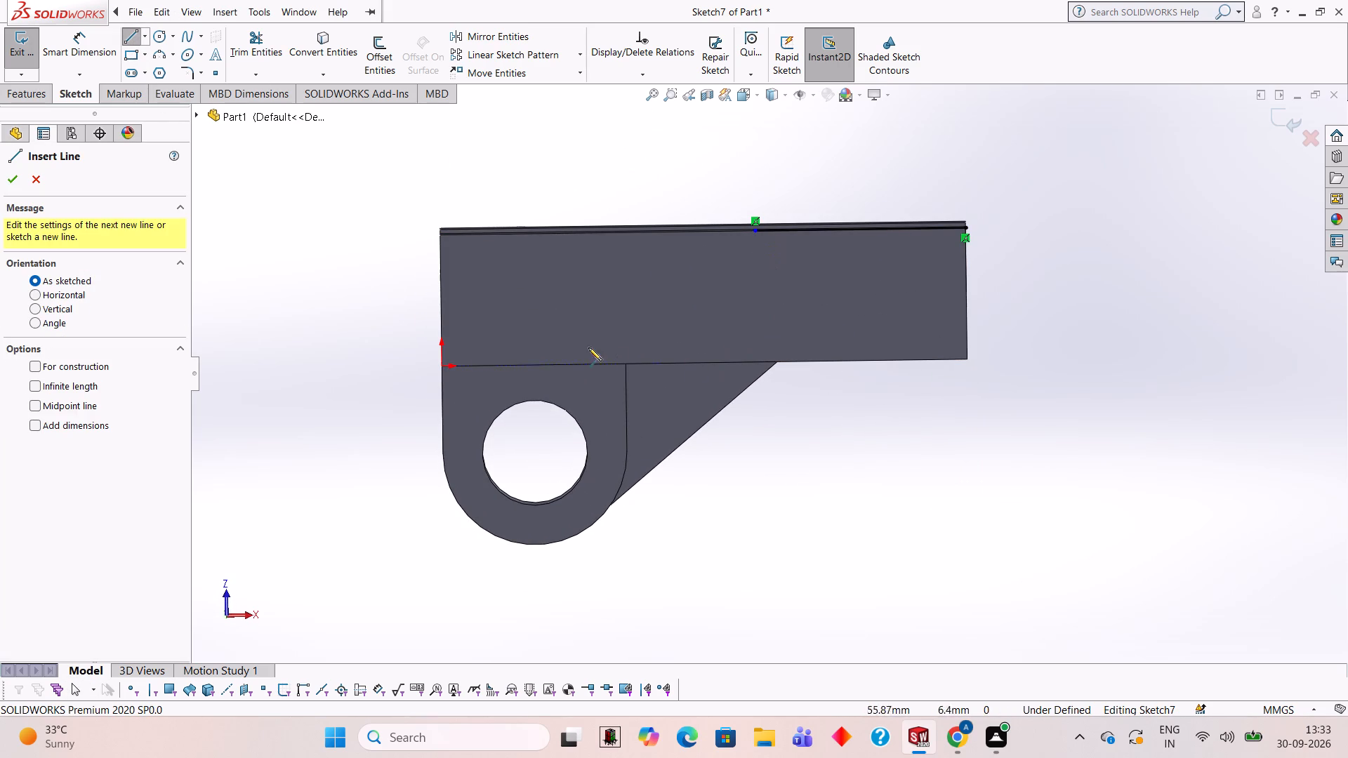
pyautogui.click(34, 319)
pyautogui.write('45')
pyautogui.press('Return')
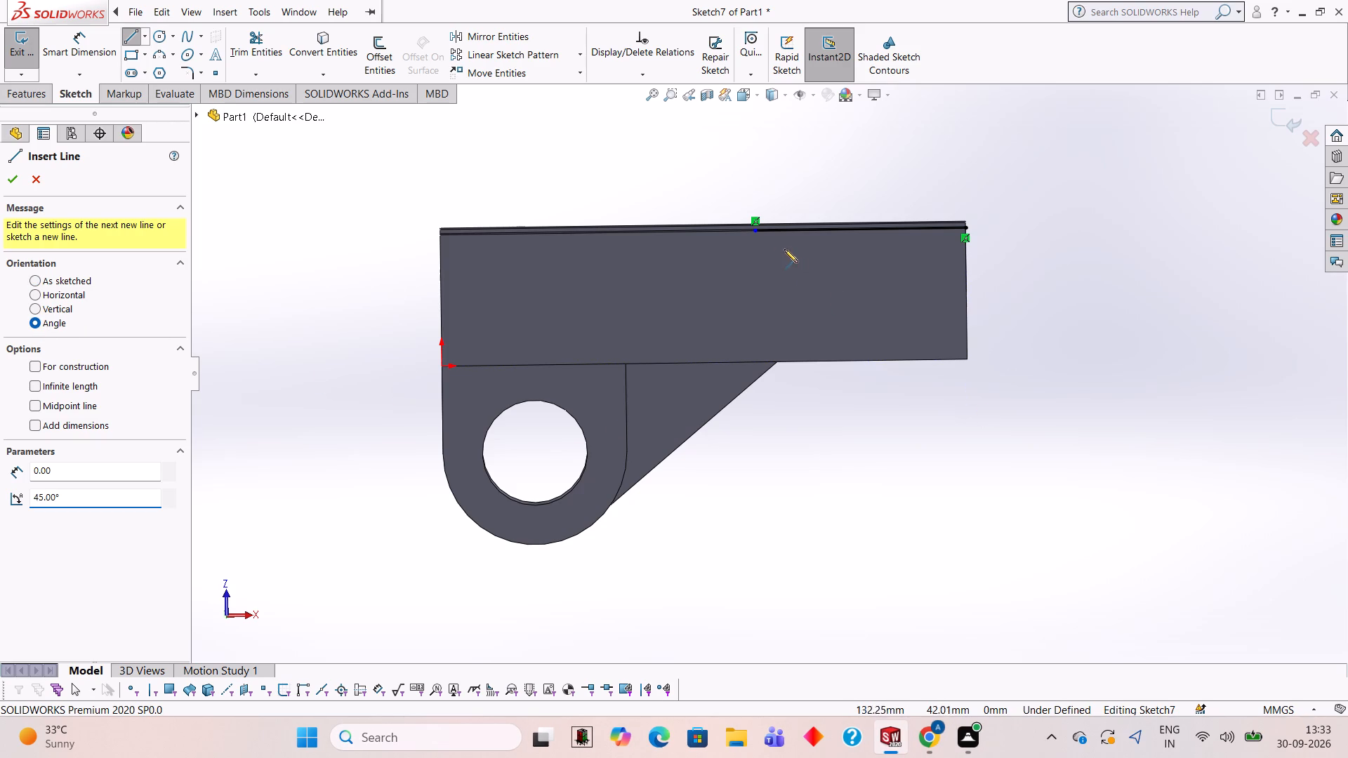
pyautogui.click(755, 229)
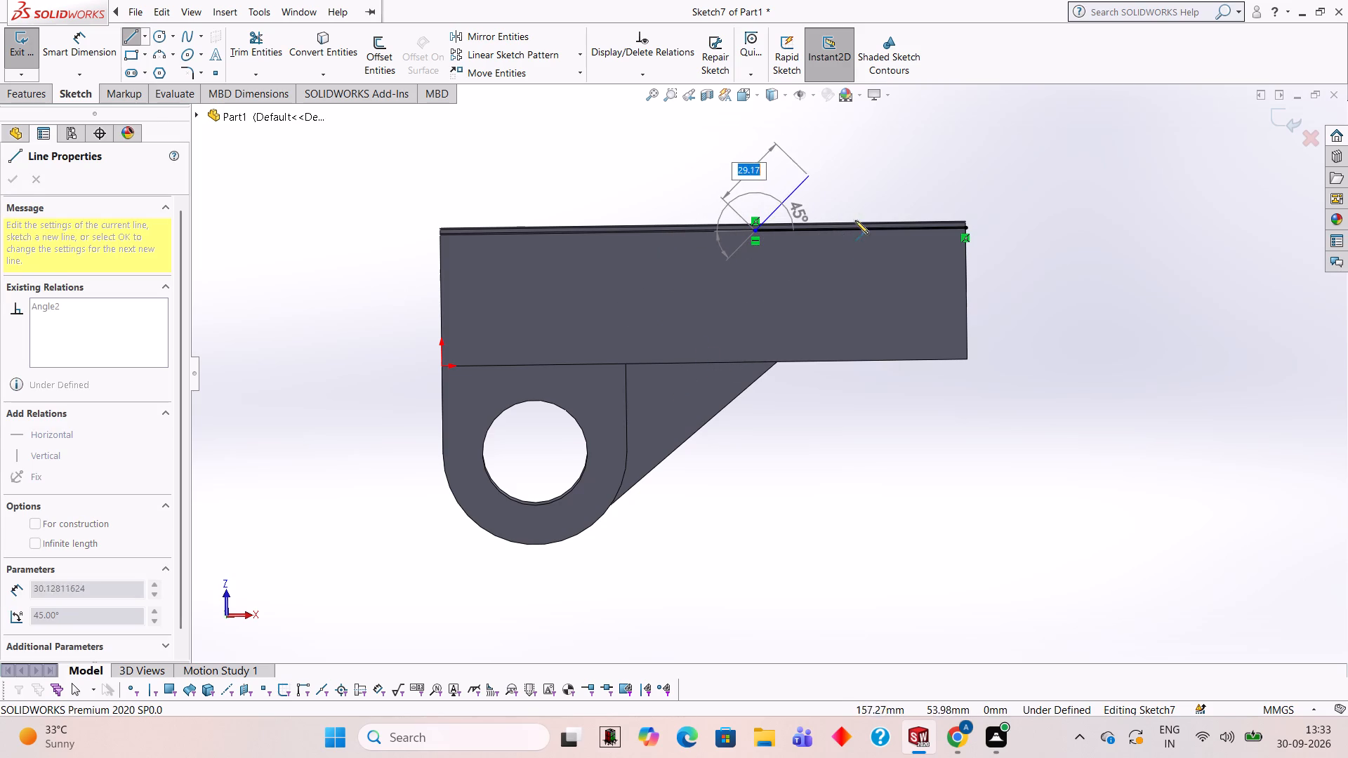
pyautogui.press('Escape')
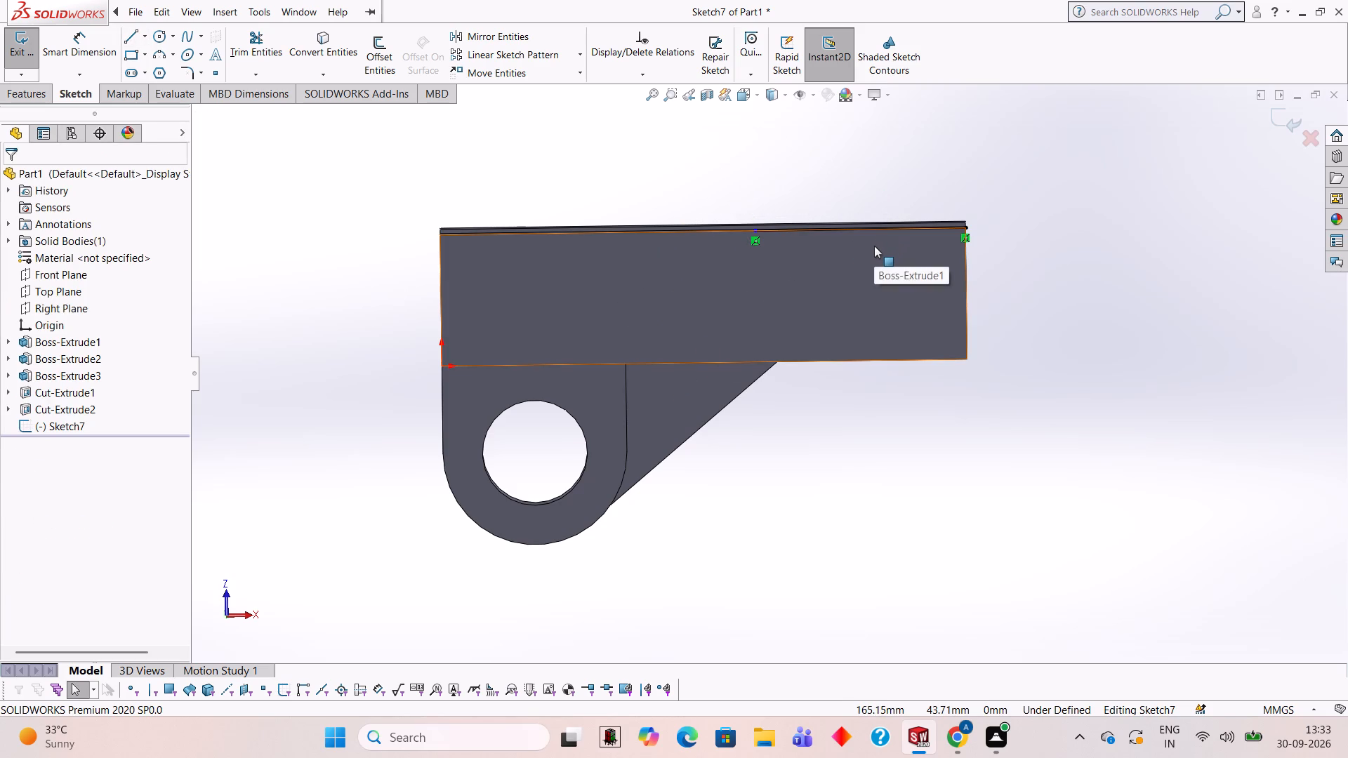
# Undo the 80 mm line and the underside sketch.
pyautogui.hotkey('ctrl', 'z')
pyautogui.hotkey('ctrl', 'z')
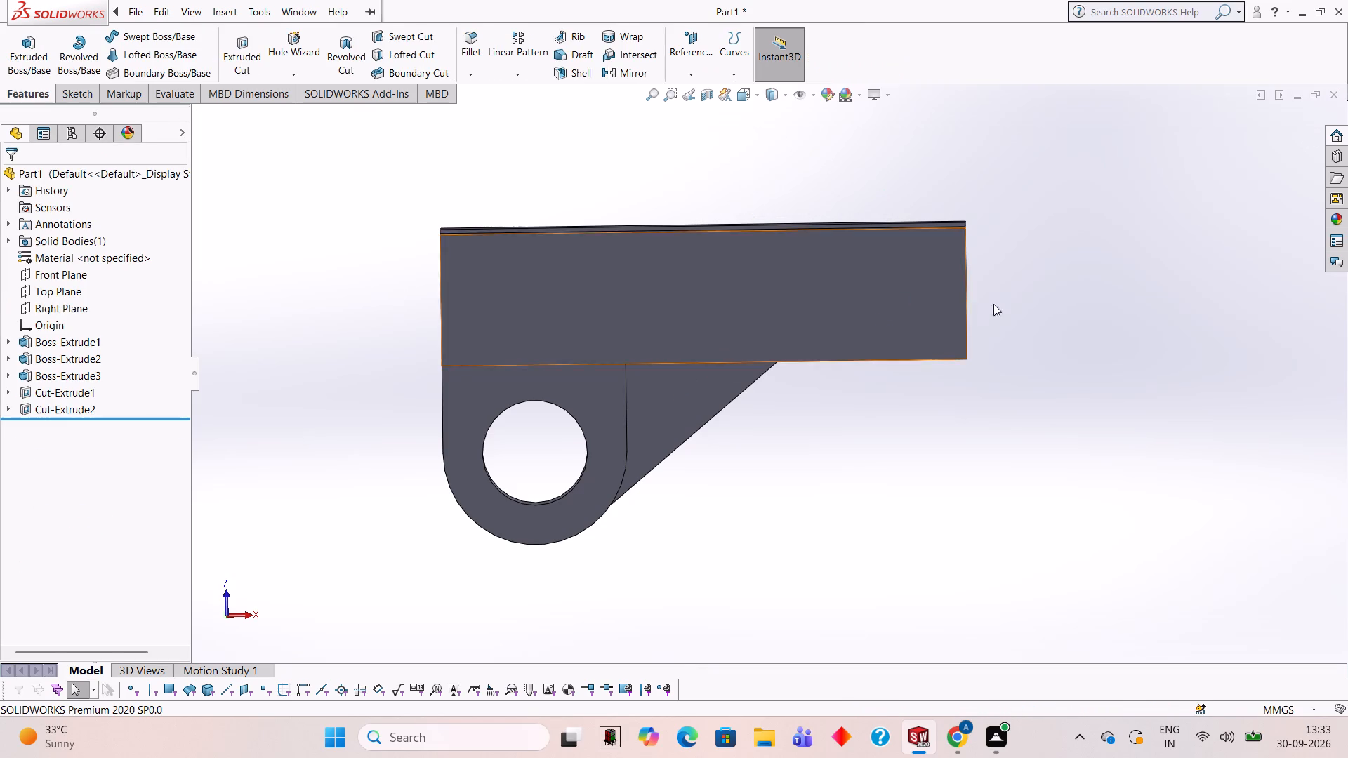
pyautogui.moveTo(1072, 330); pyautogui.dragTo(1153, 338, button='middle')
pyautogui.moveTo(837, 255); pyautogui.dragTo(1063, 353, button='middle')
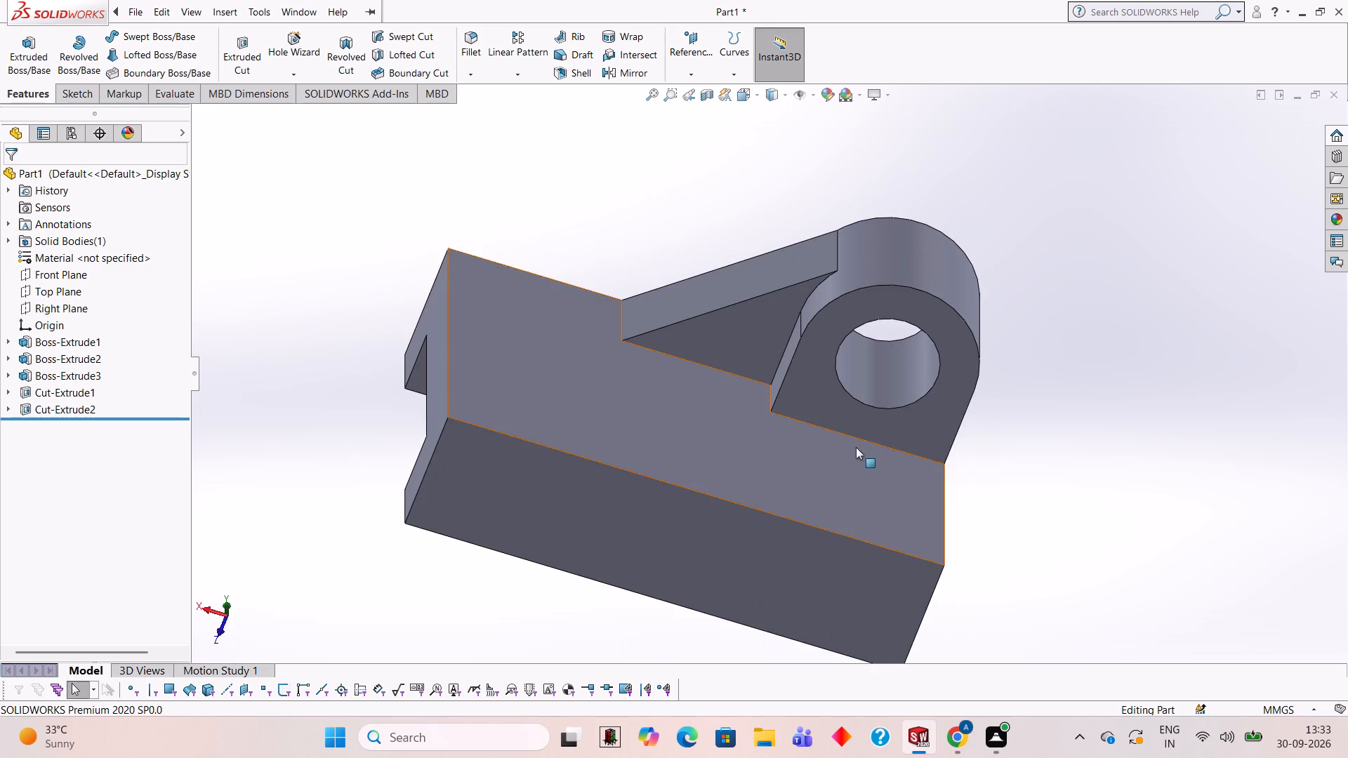
# Examine the block, lug, web and lengthwise channel from several directions.
pyautogui.scroll(3, 850, 443)
pyautogui.moveTo(930, 284); pyautogui.dragTo(859, 244, button='middle')
pyautogui.scroll(2, 850, 302)
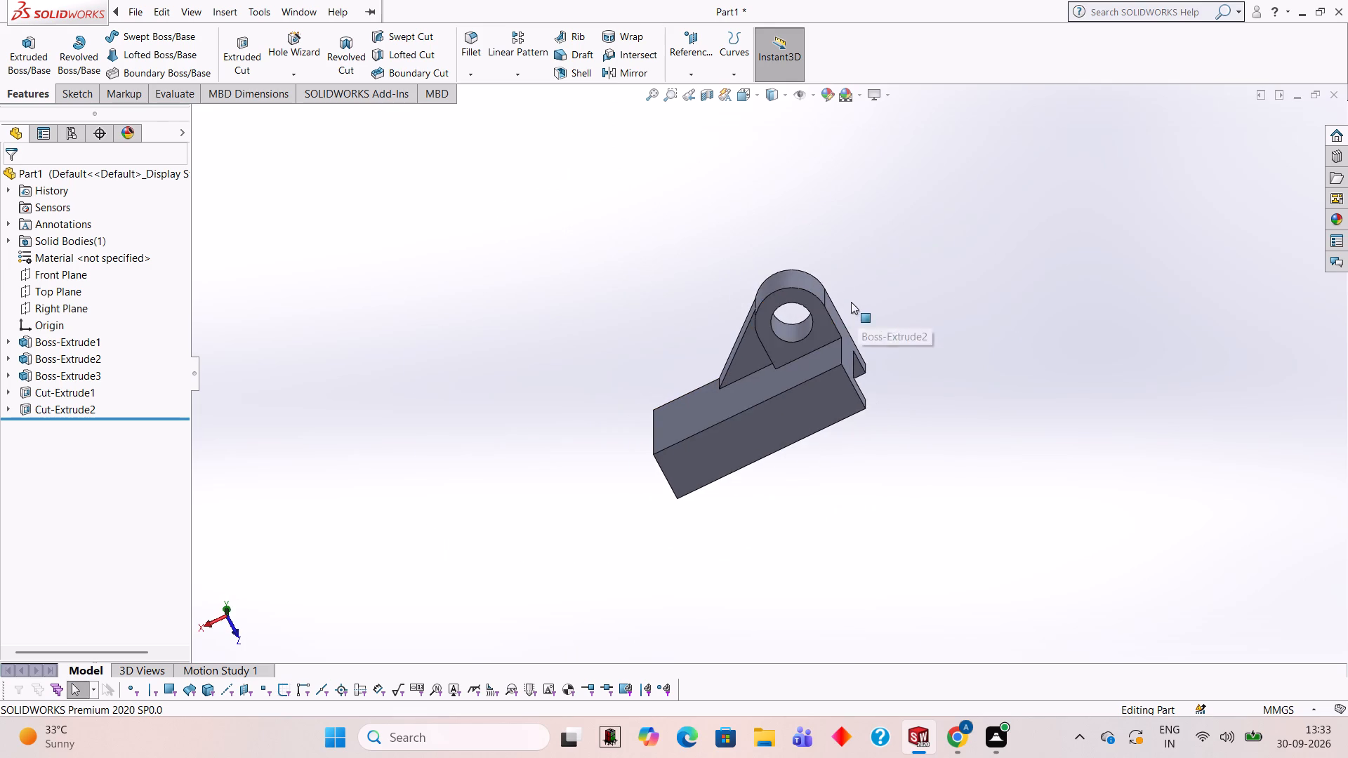
pyautogui.scroll(-1, 875, 317)
pyautogui.moveTo(882, 321); pyautogui.dragTo(908, 335, button='middle')
pyautogui.scroll(-6, 832, 367)
pyautogui.moveTo(675, 418); pyautogui.dragTo(715, 395, button='middle')
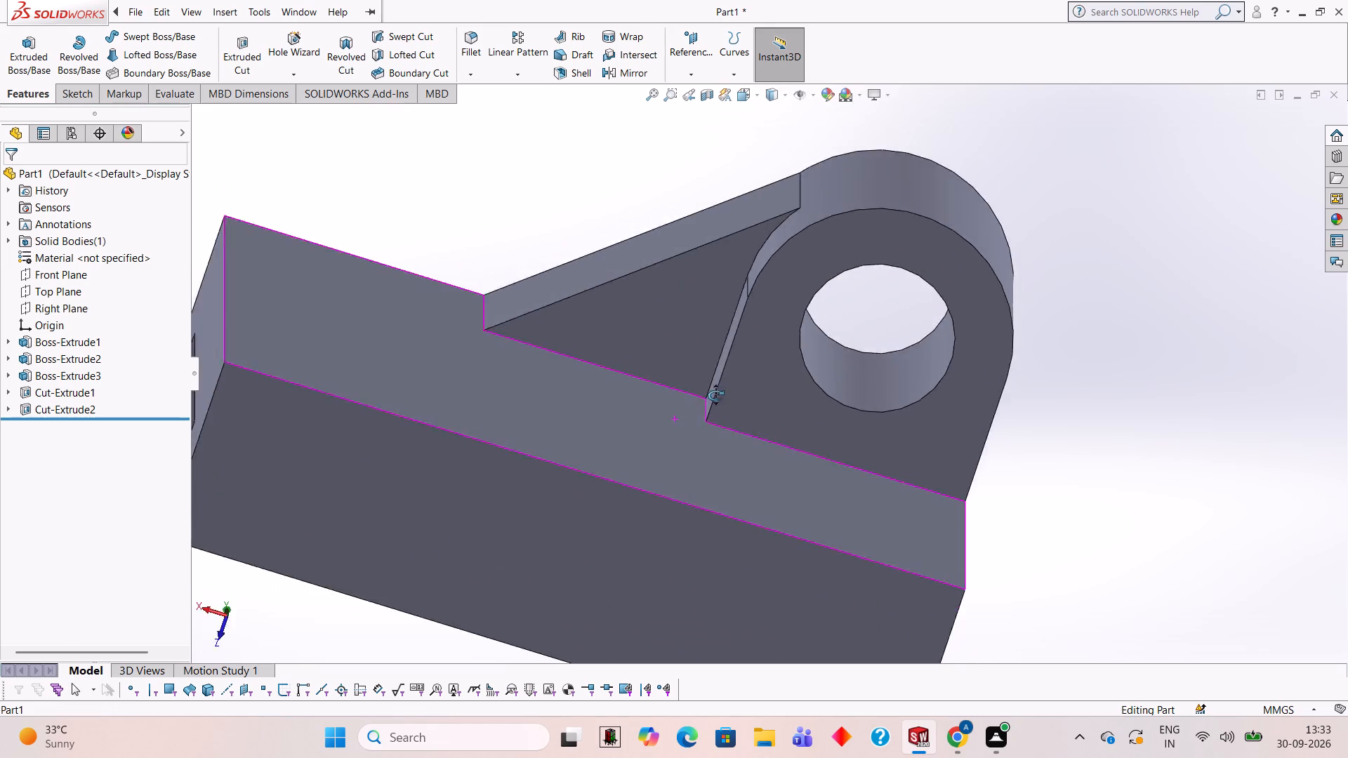
pyautogui.moveTo(715, 395); pyautogui.dragTo(694, 358, button='middle')
pyautogui.scroll(2, 675, 336)
pyautogui.scroll(2, 527, 392)
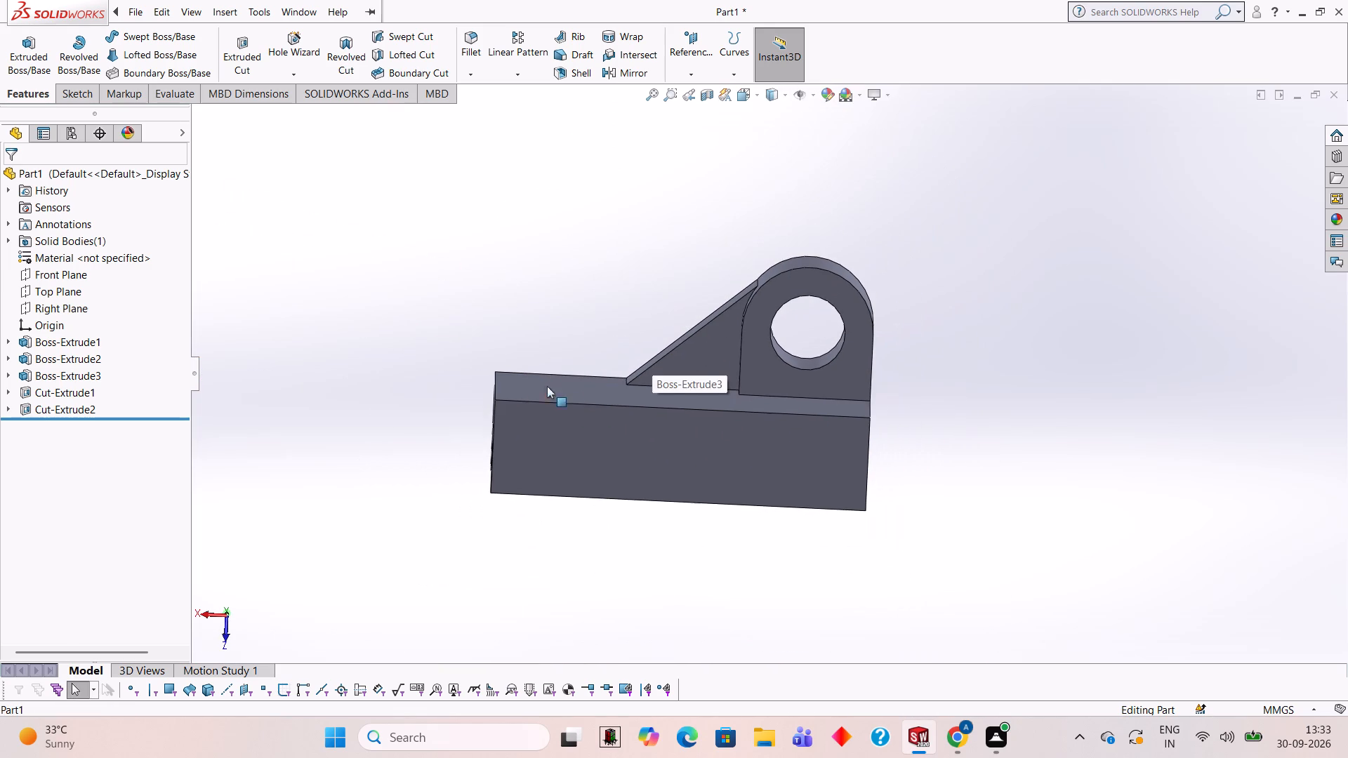
pyautogui.moveTo(682, 386); pyautogui.dragTo(635, 361, button='middle')
pyautogui.moveTo(629, 352); pyautogui.dragTo(621, 345, button='middle')
pyautogui.scroll(-2, 656, 315)
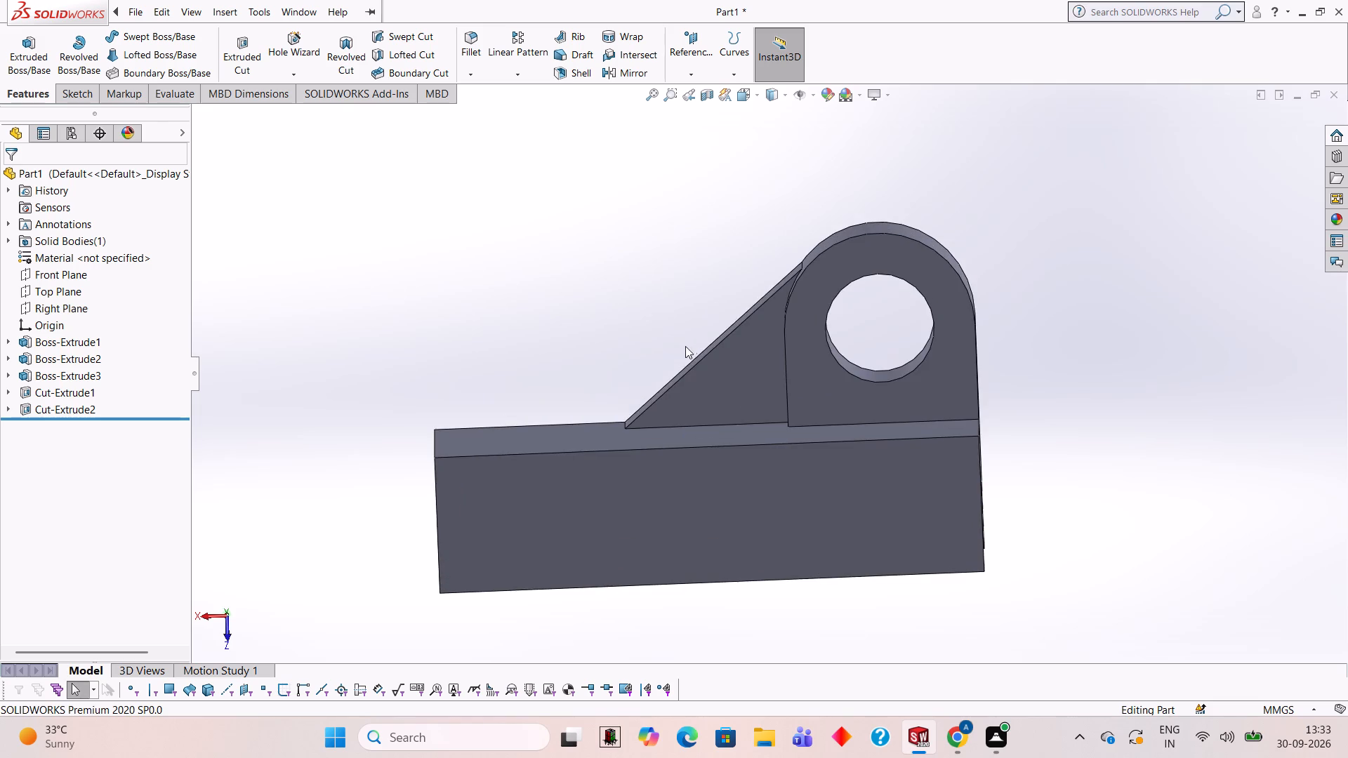
pyautogui.moveTo(667, 301); pyautogui.dragTo(660, 342, button='middle')
pyautogui.scroll(1, 685, 312)
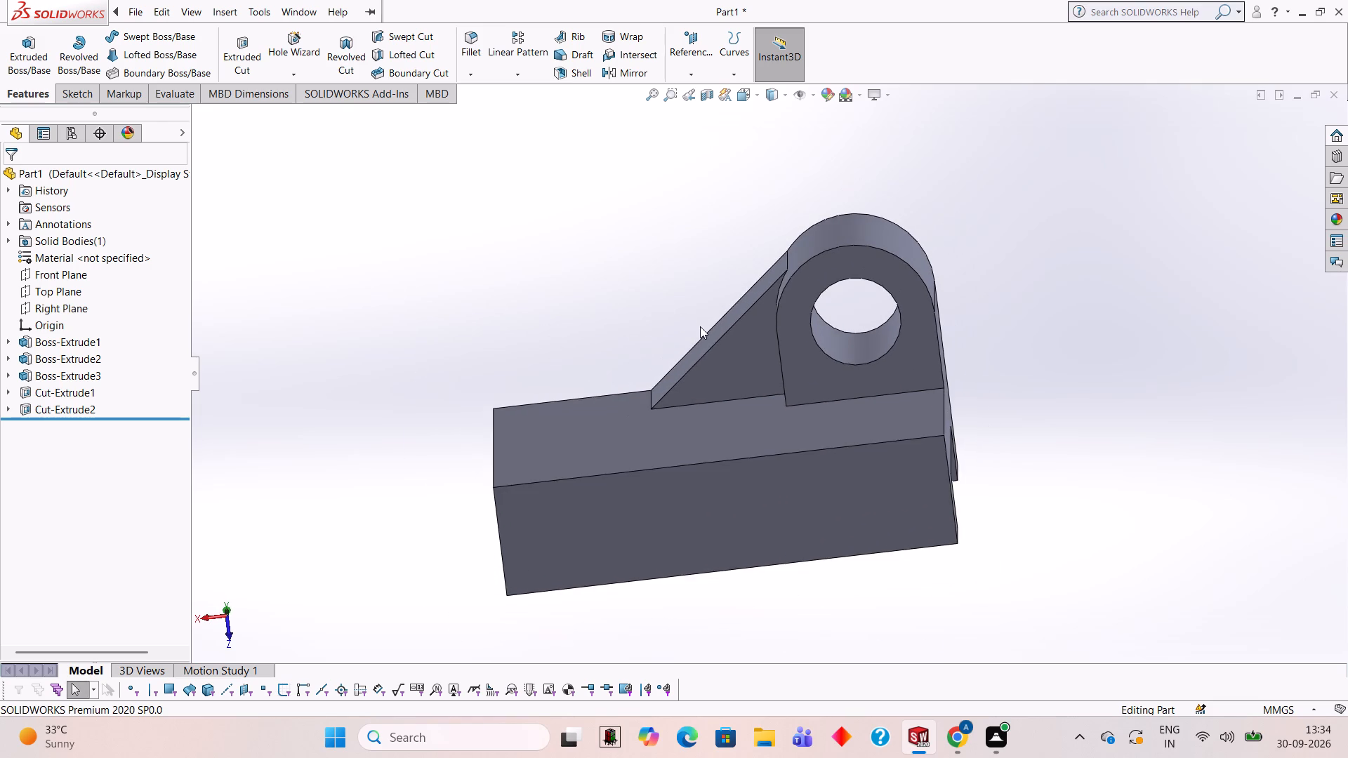
pyautogui.moveTo(701, 327); pyautogui.dragTo(876, 620, button='middle')
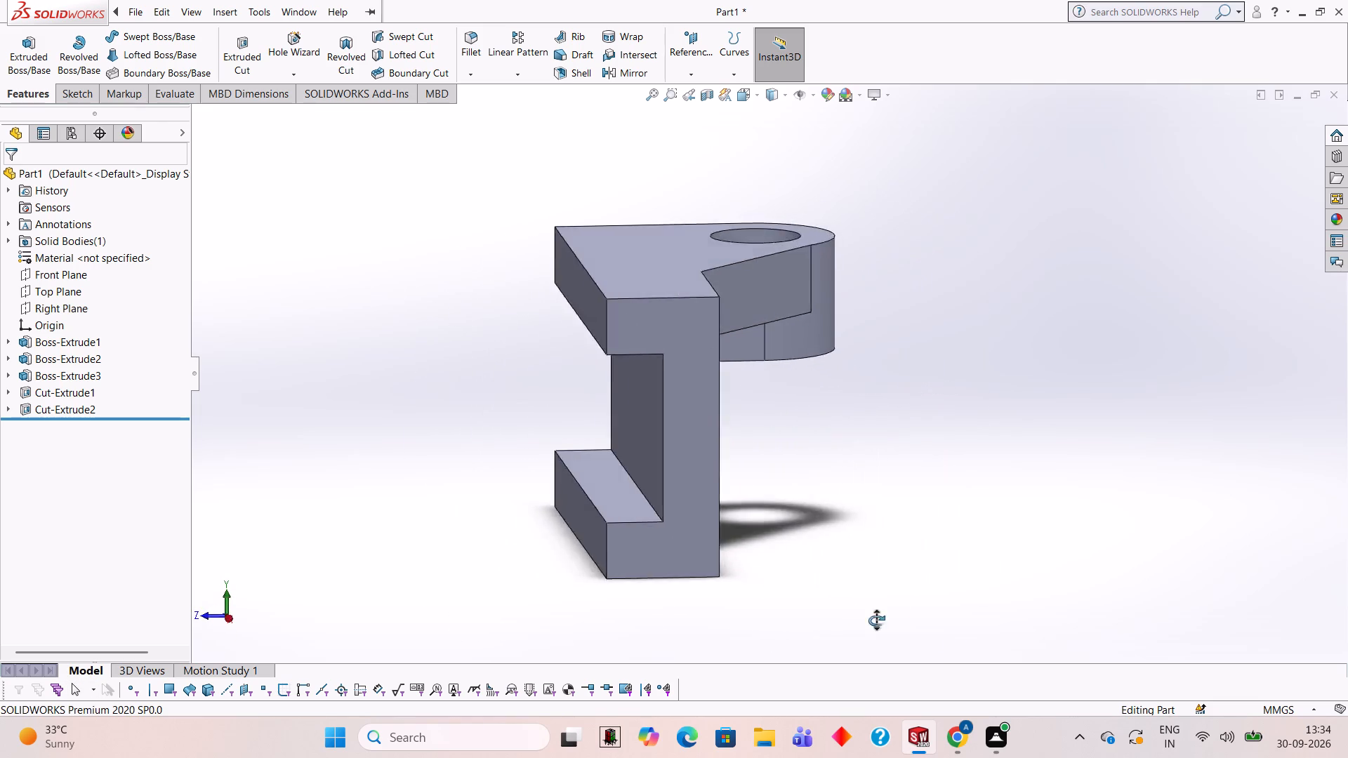
pyautogui.moveTo(876, 620); pyautogui.dragTo(823, 568, button='middle')
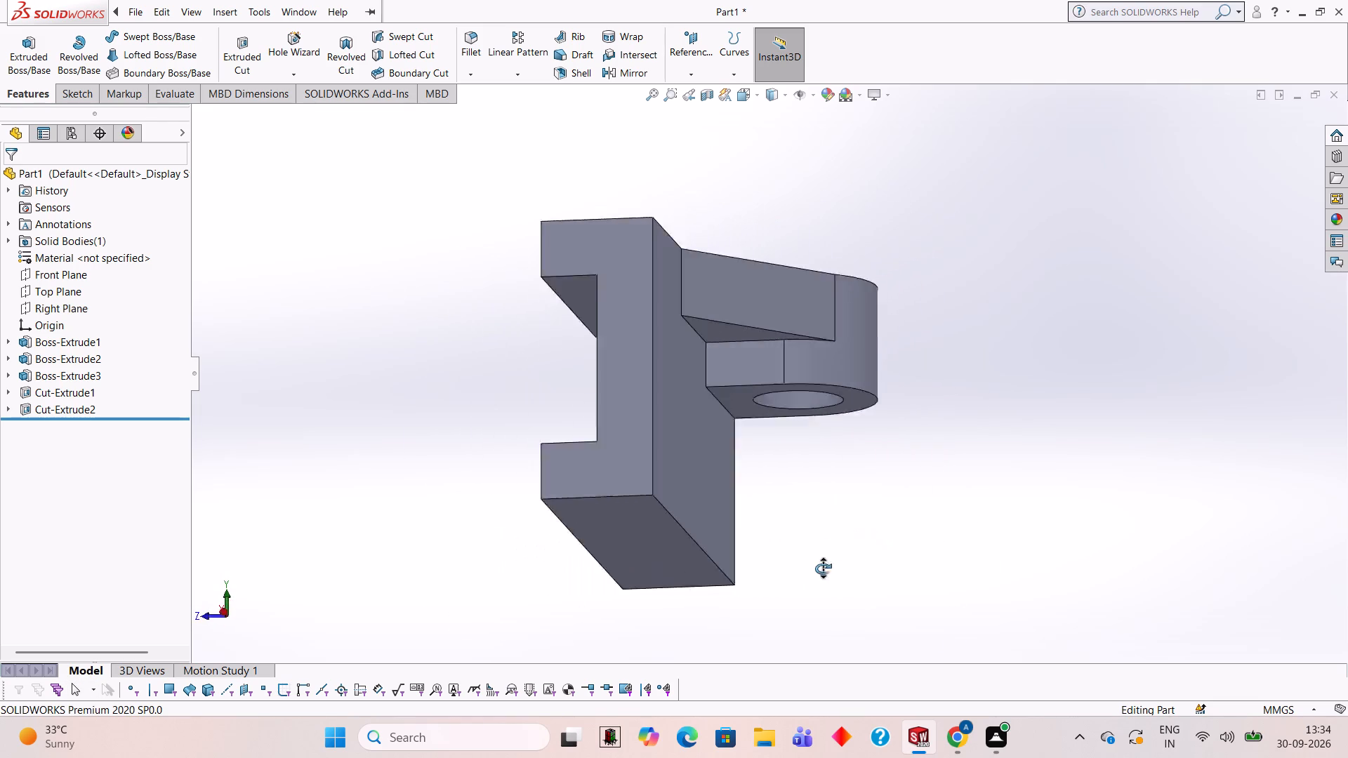
pyautogui.moveTo(823, 568); pyautogui.dragTo(800, 550, button='middle')
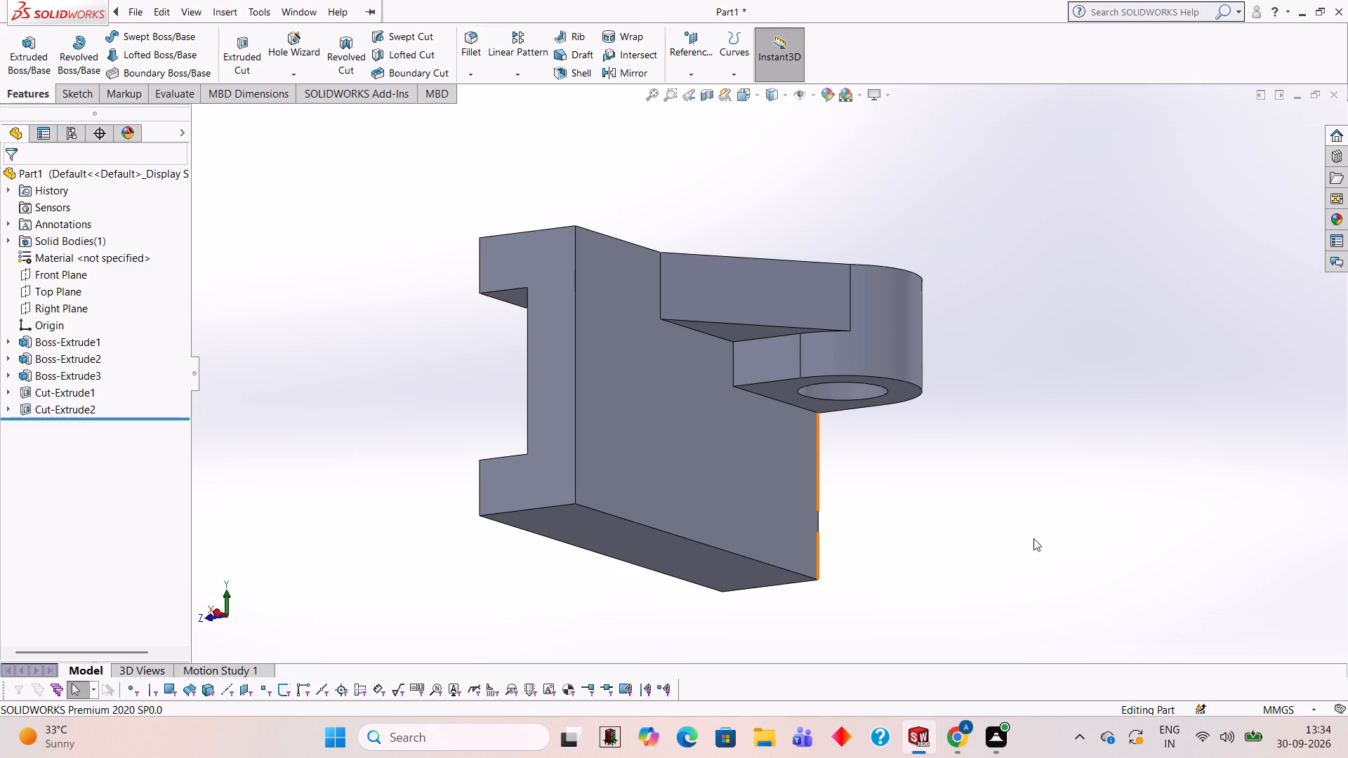
# Start a sketch on the block's C-shaped end face at the end farther from the lug, viewed face-on.
pyautogui.scroll(1, 1059, 523)
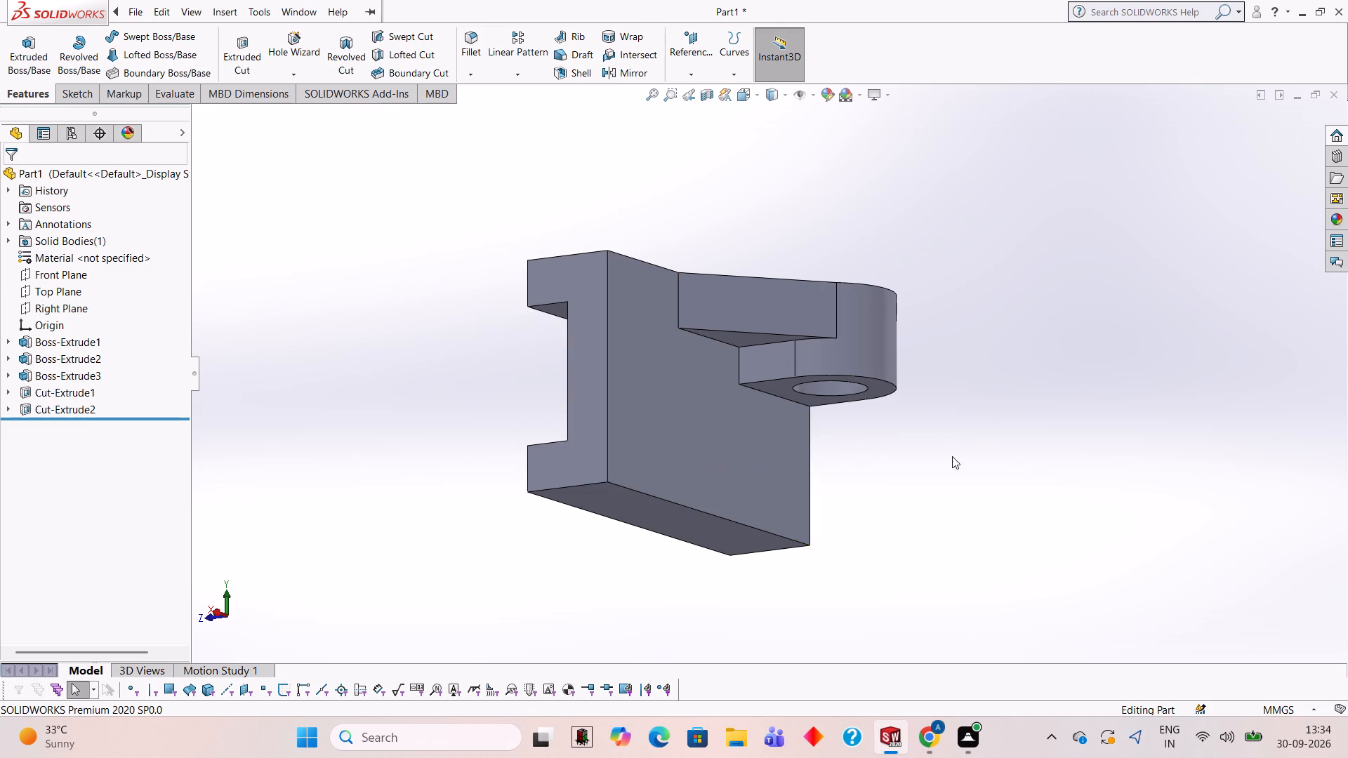
pyautogui.moveTo(993, 443); pyautogui.dragTo(1029, 449, button='middle')
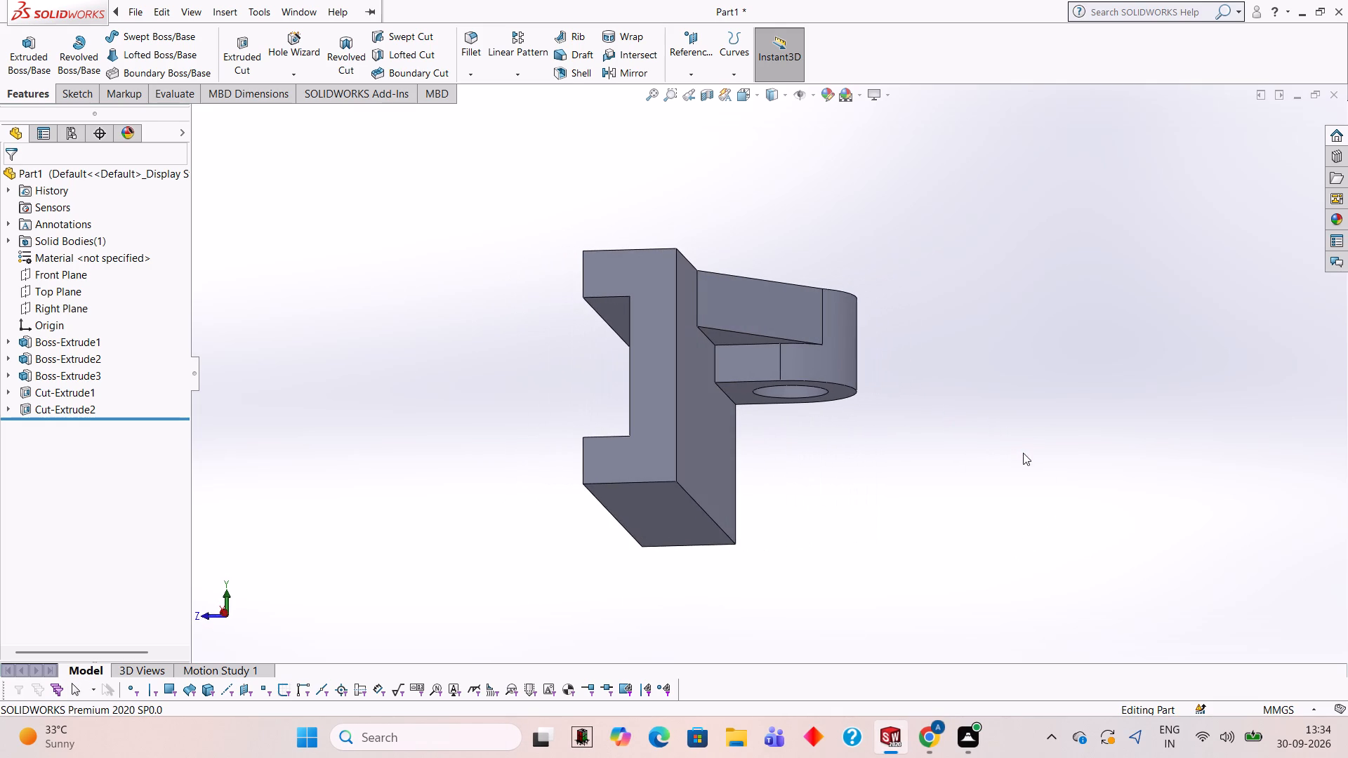
pyautogui.moveTo(973, 437); pyautogui.dragTo(989, 447, button='middle')
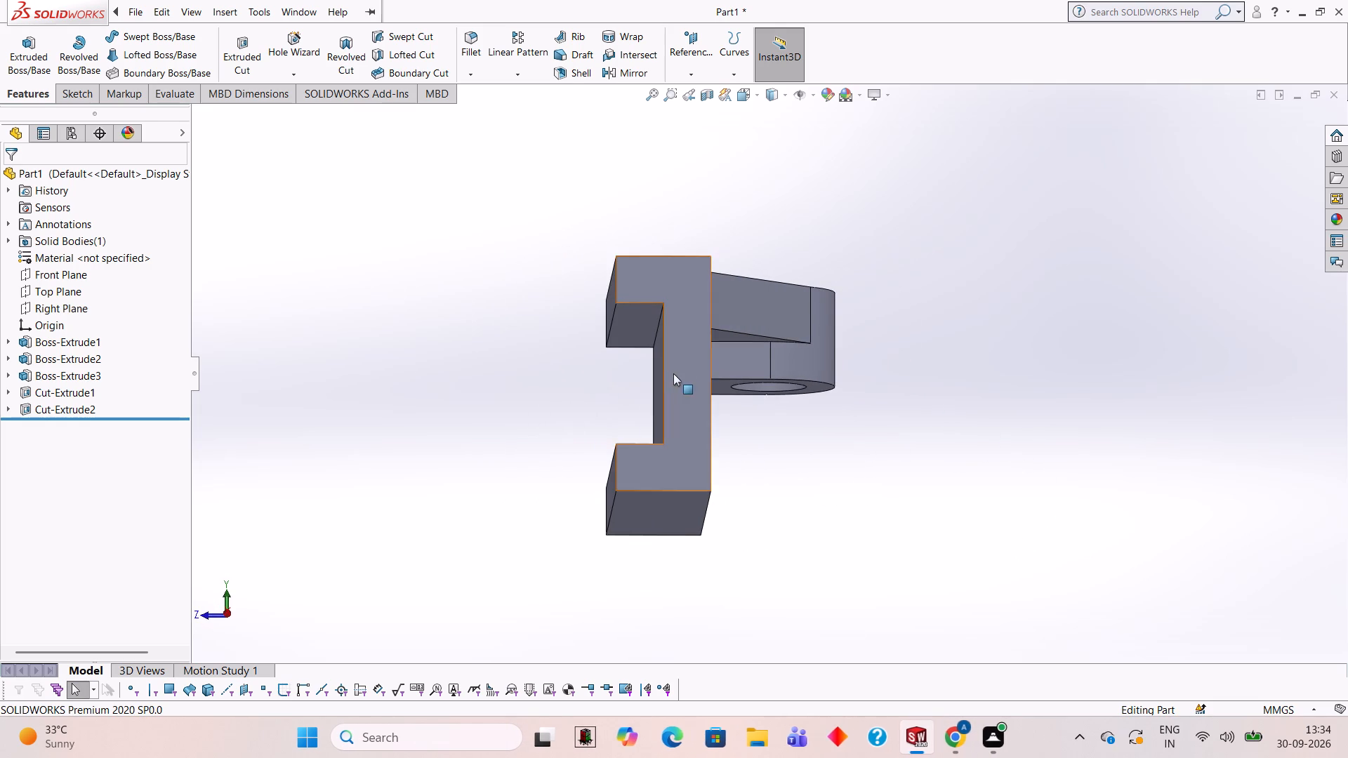
pyautogui.click(689, 377)
pyautogui.click(747, 339)
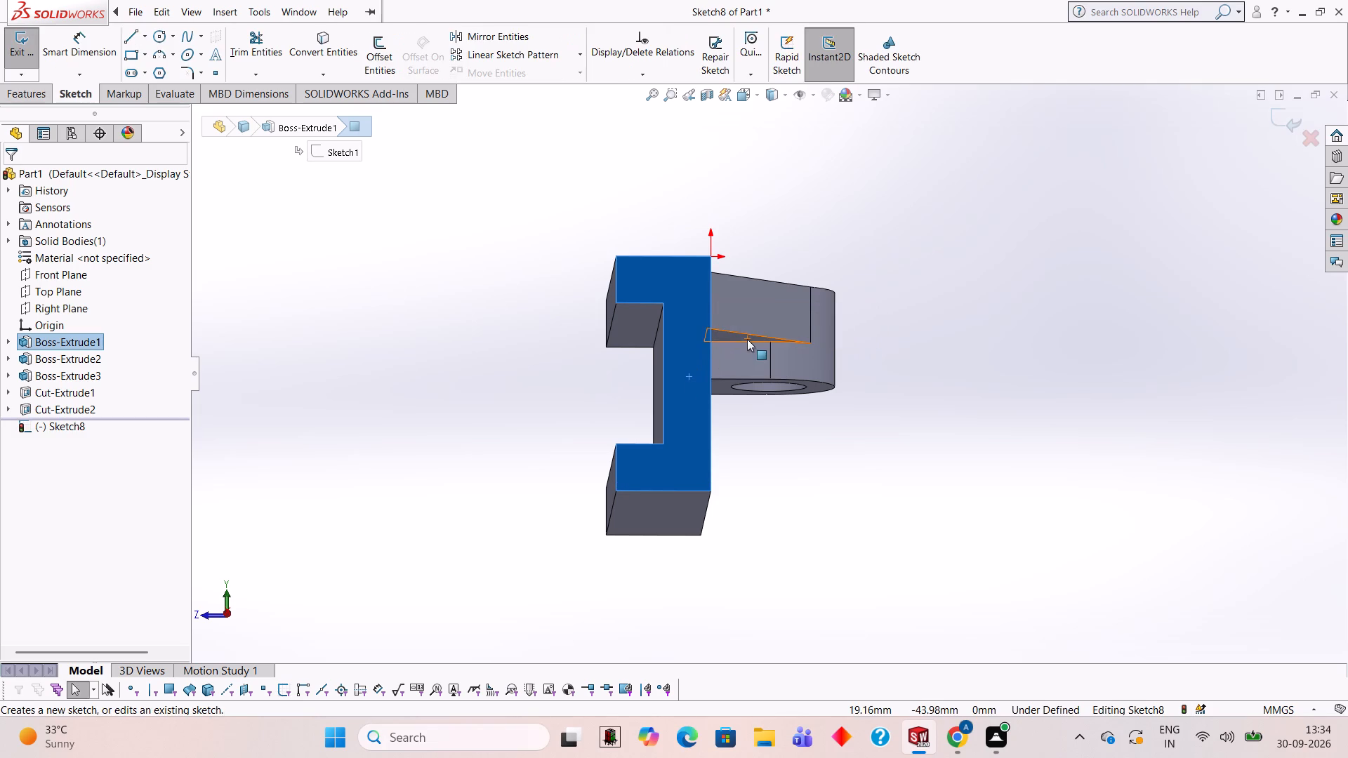
pyautogui.hotkey('ctrl', '8')
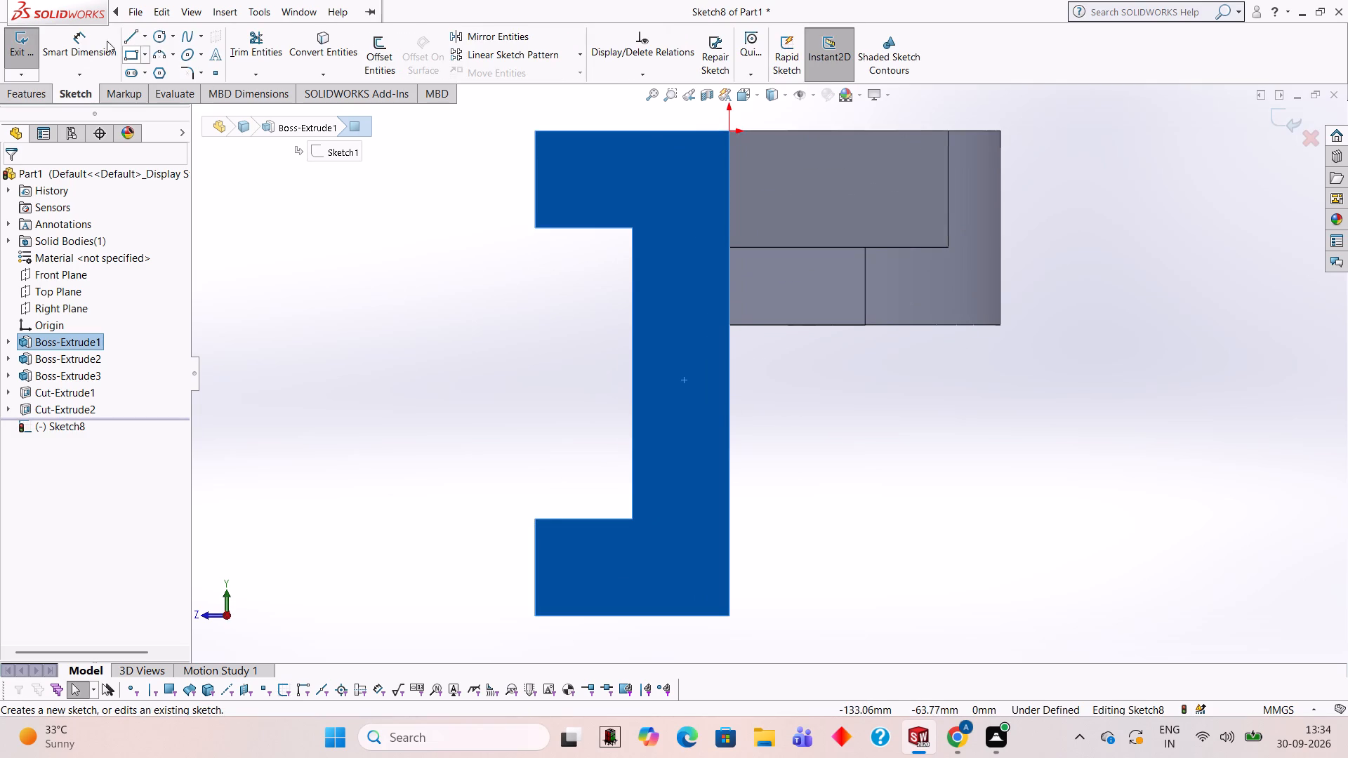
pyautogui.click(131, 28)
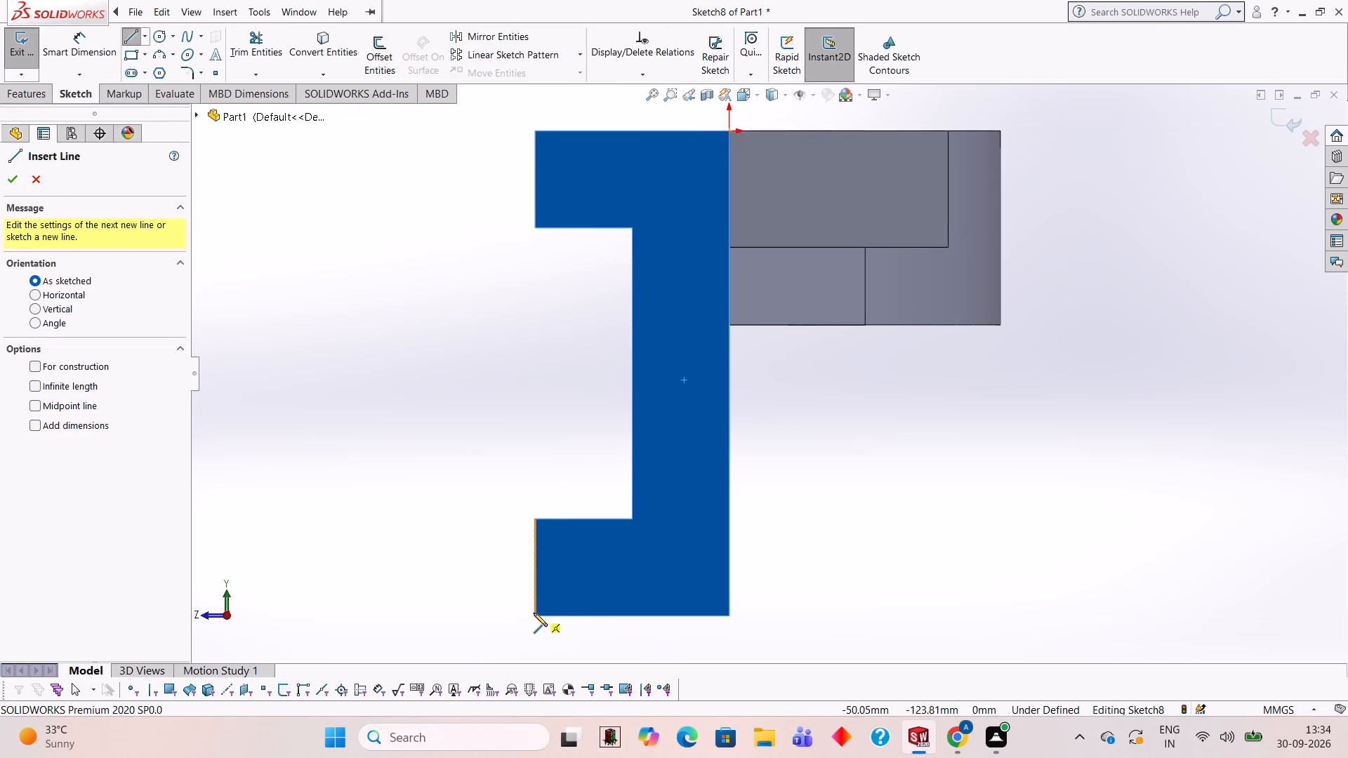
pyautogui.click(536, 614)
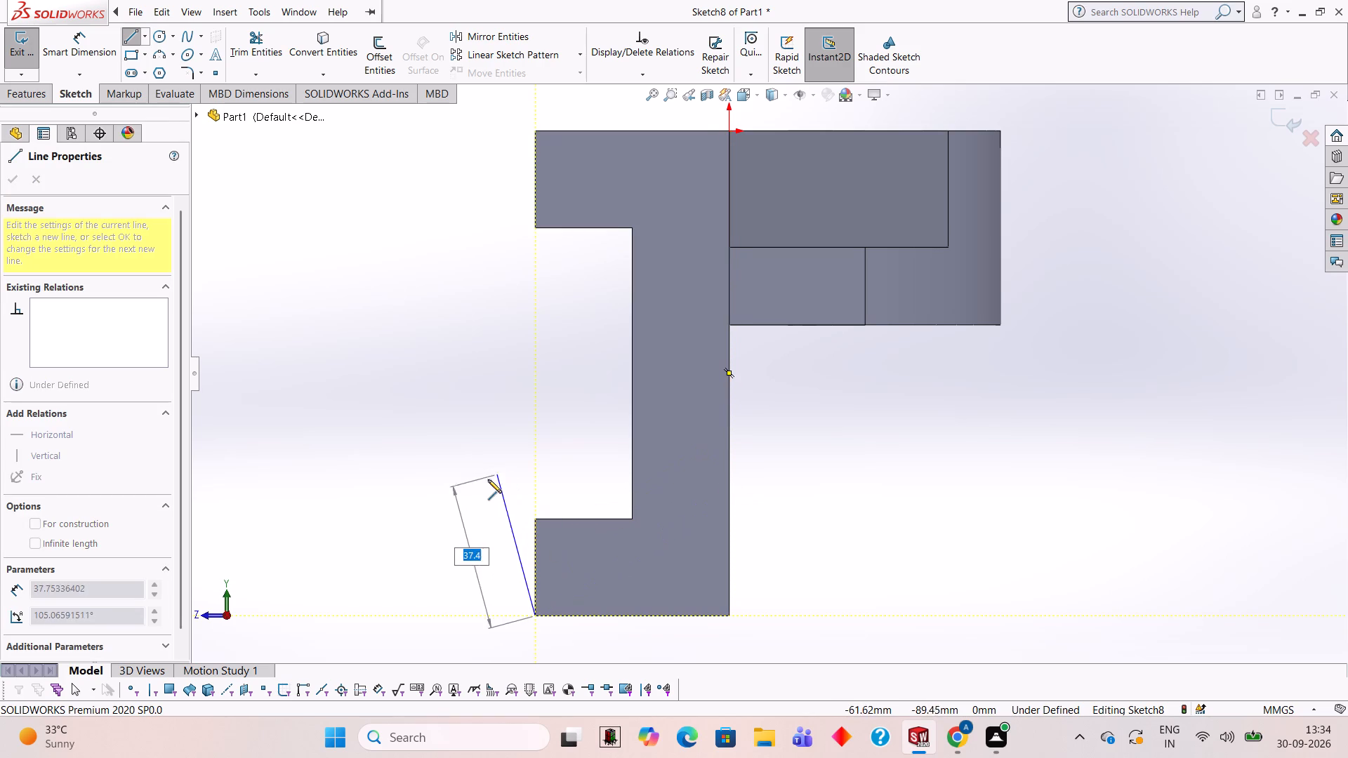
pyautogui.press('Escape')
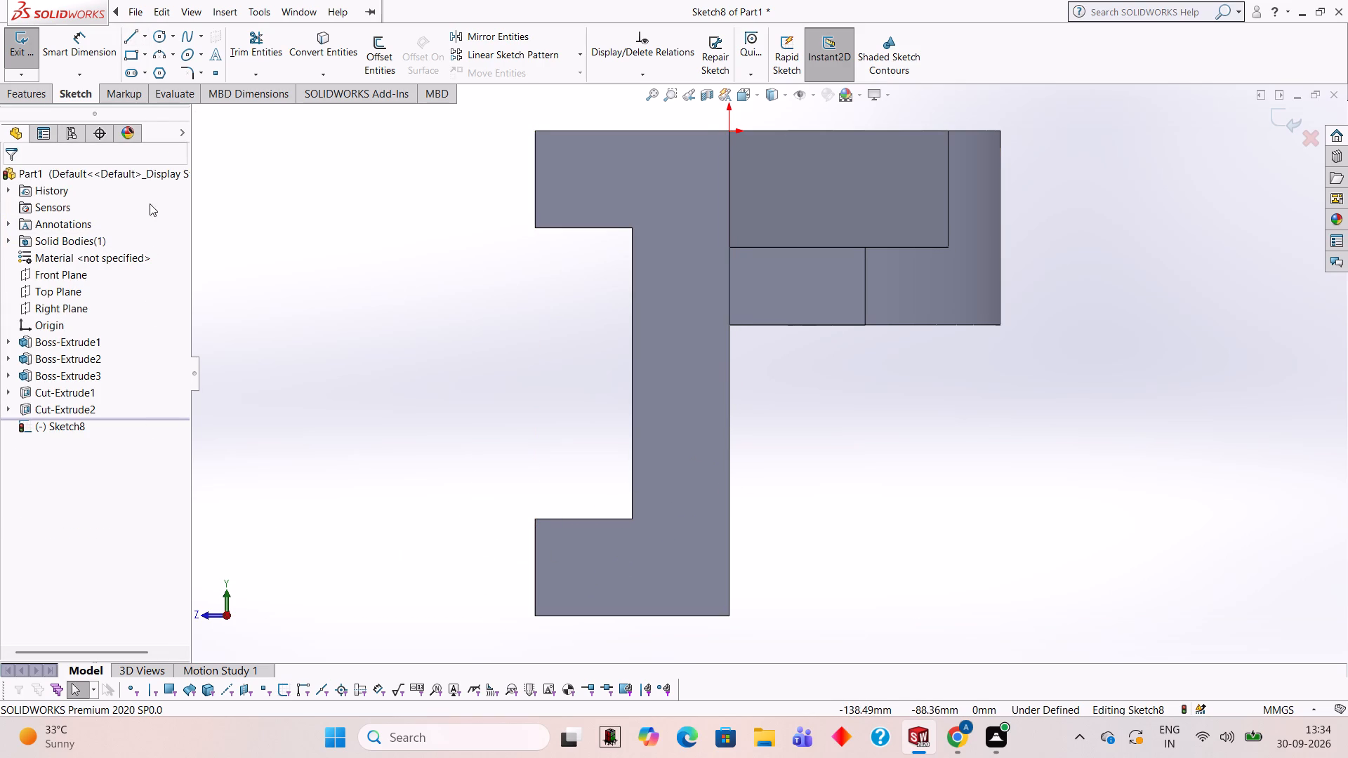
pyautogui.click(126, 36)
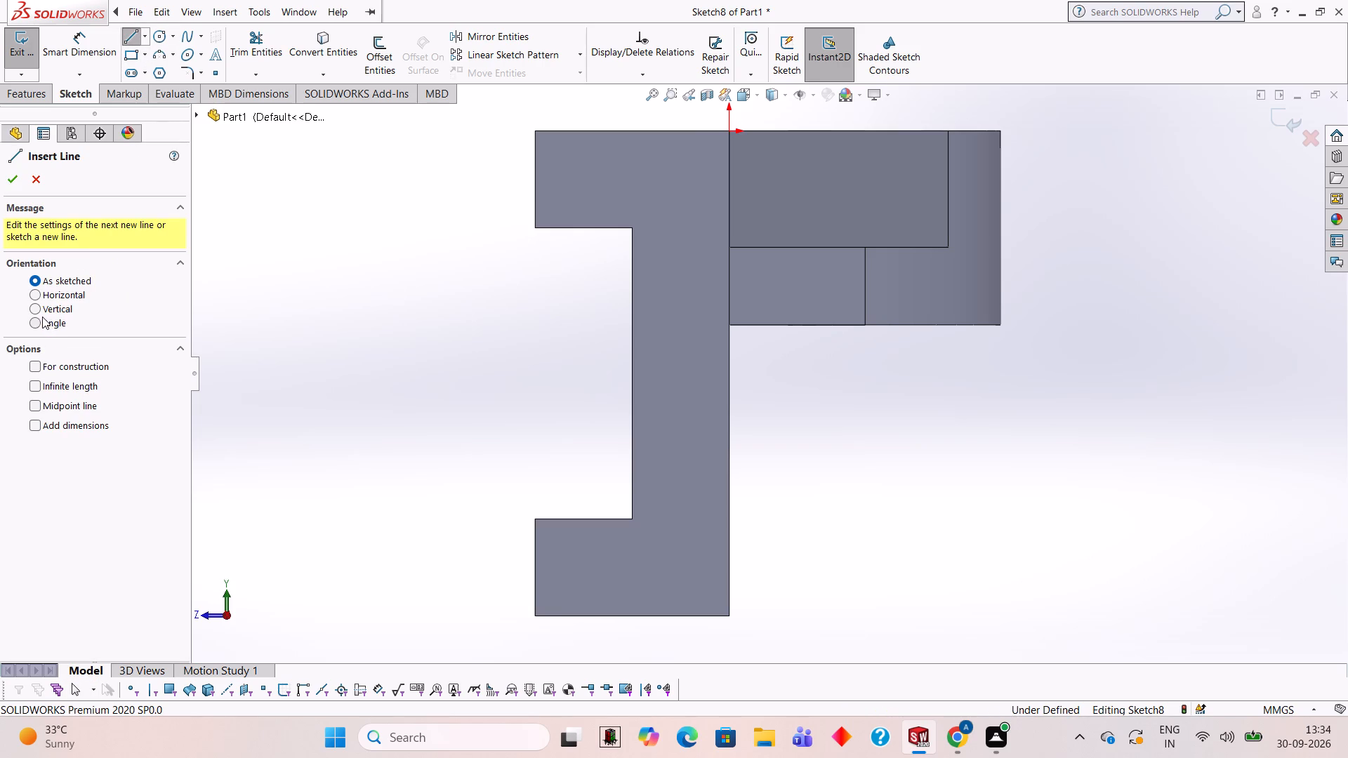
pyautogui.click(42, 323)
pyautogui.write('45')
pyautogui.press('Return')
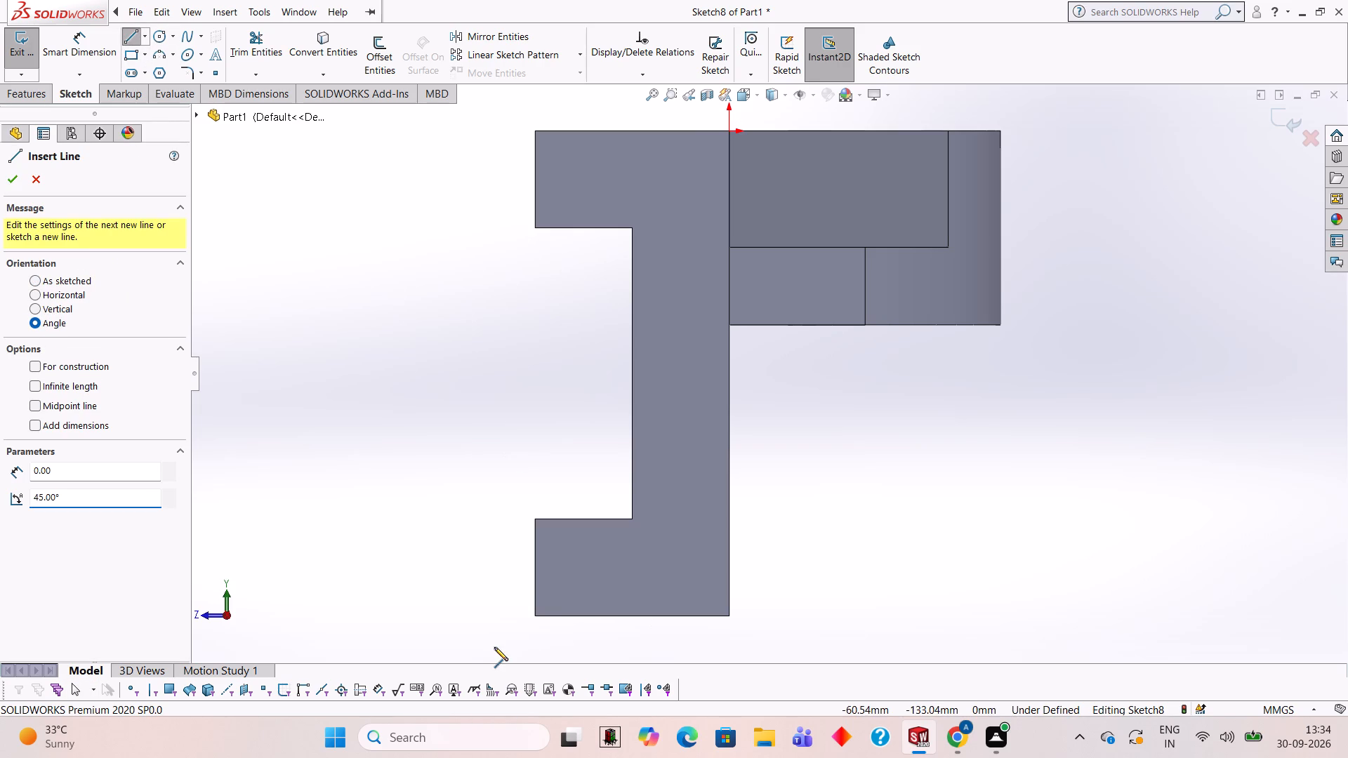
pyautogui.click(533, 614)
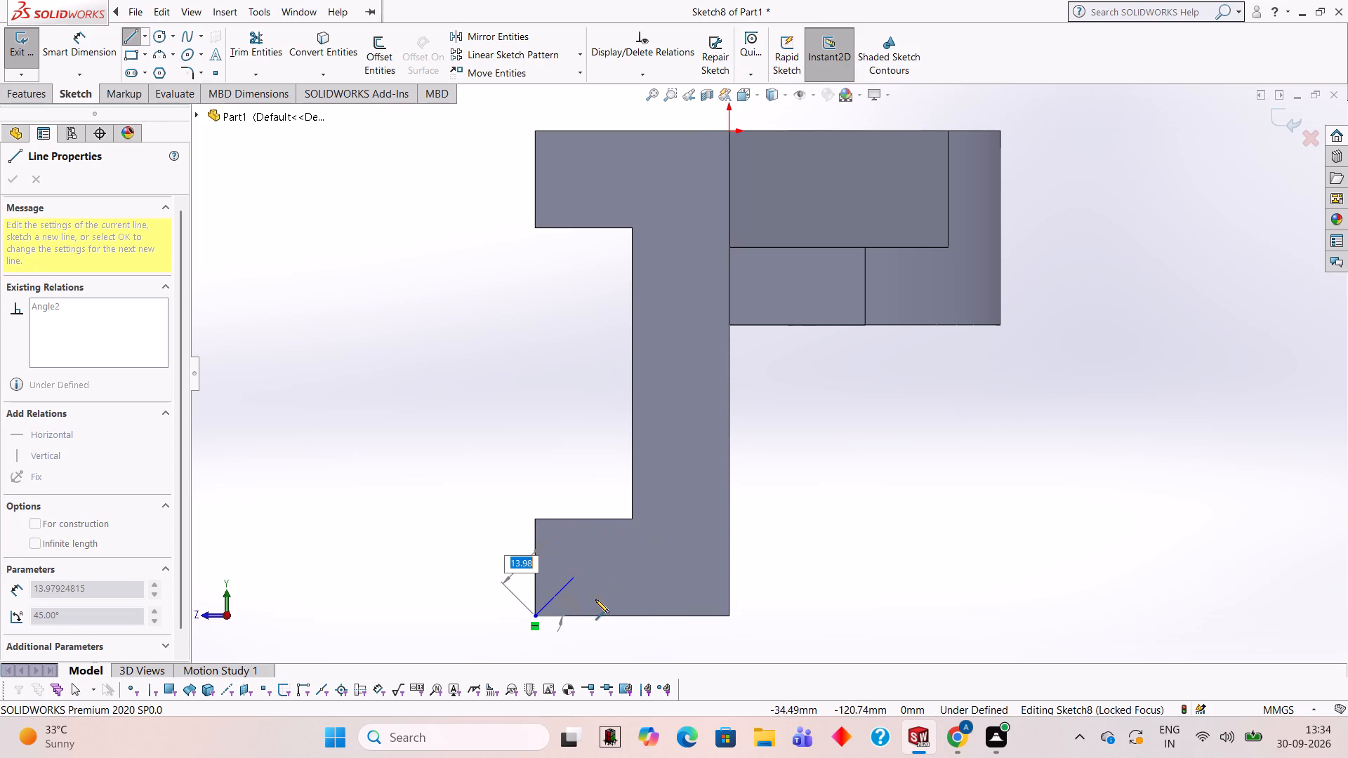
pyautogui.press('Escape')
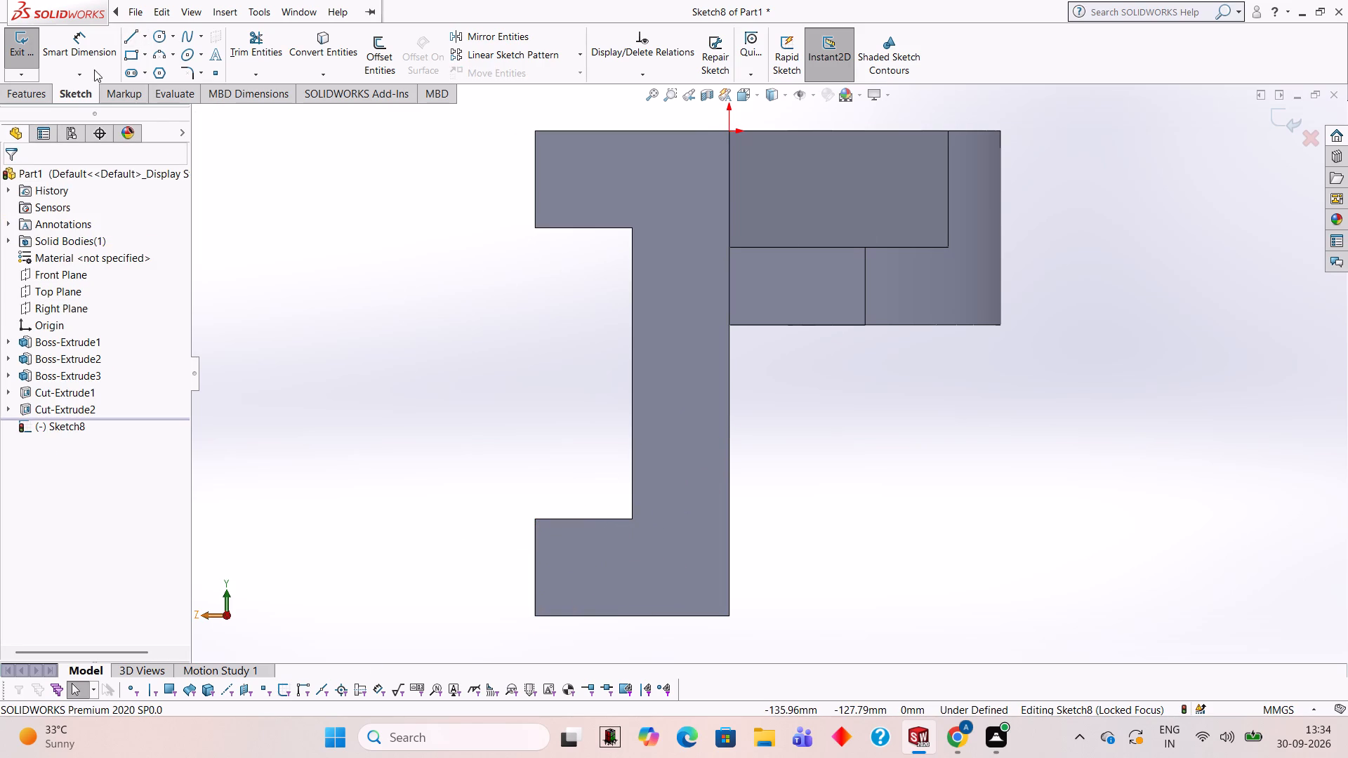
# Sketch a 20° line about 53 mm long from the lower flange's outer bottom corner to the end face's lug-side edge.
pyautogui.click(128, 37)
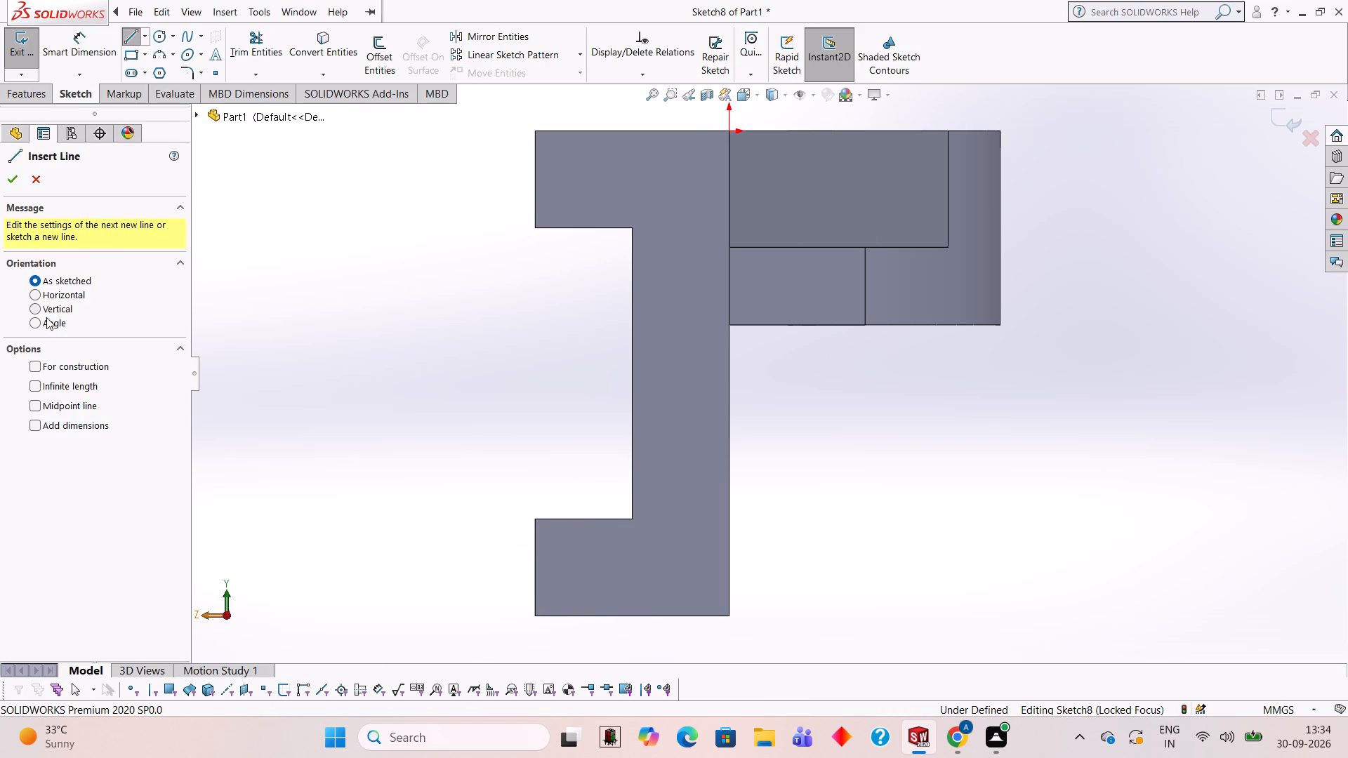
pyautogui.click(34, 319)
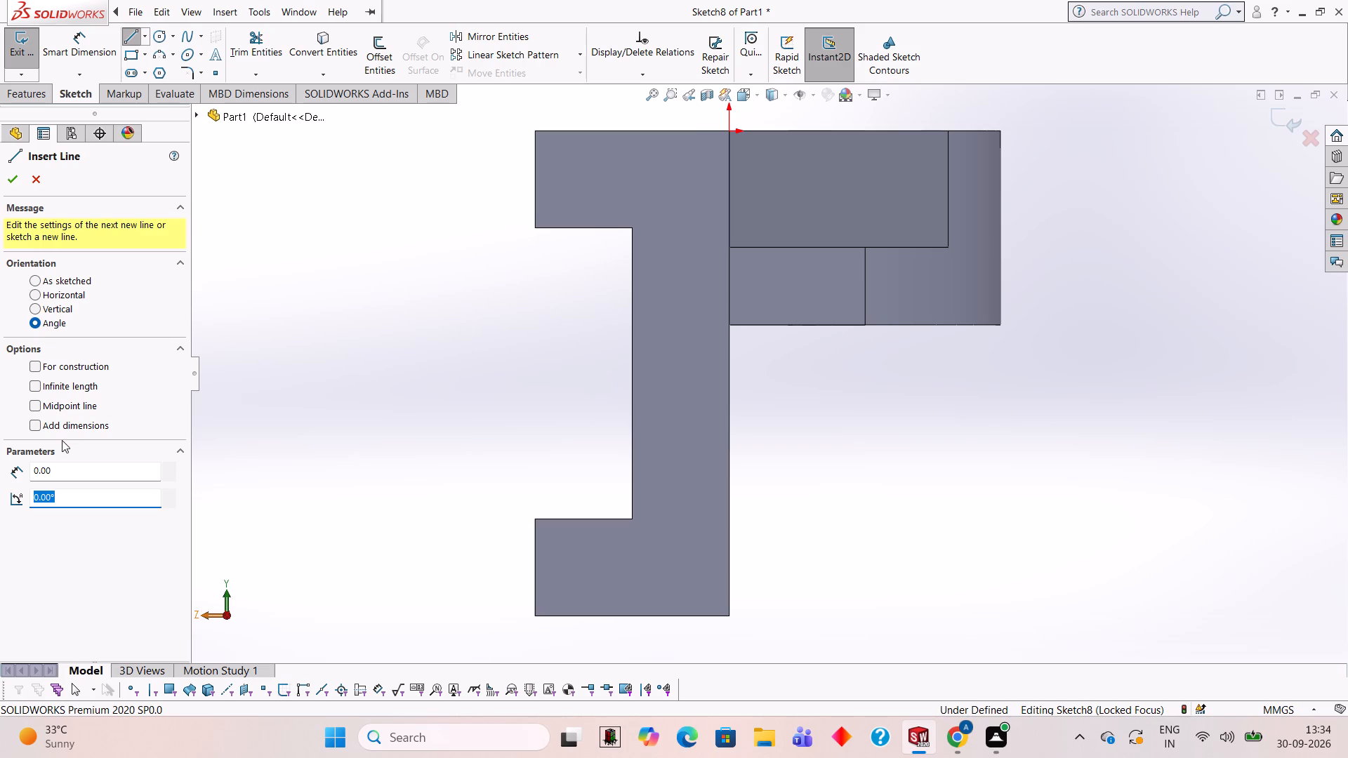
pyautogui.write('20')
pyautogui.press('Return')
pyautogui.click(535, 615)
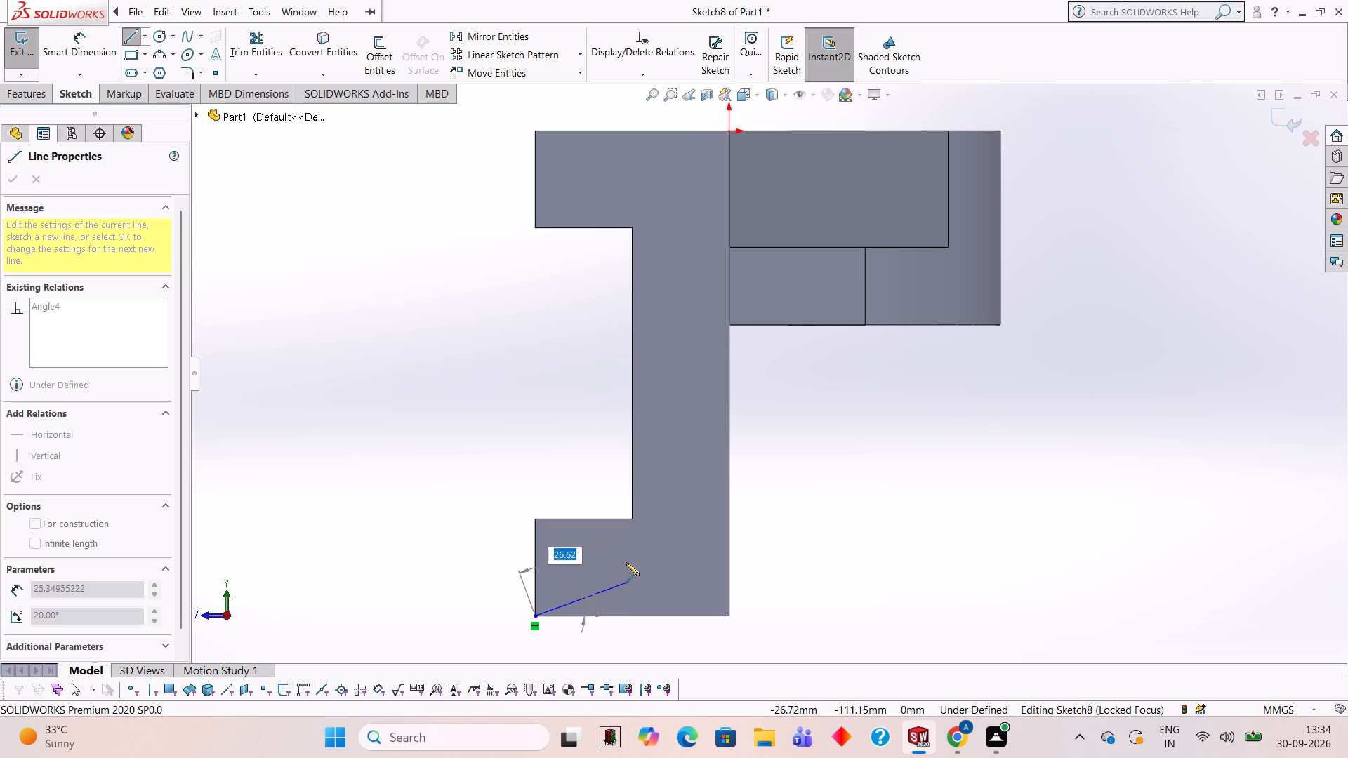
pyautogui.click(727, 545)
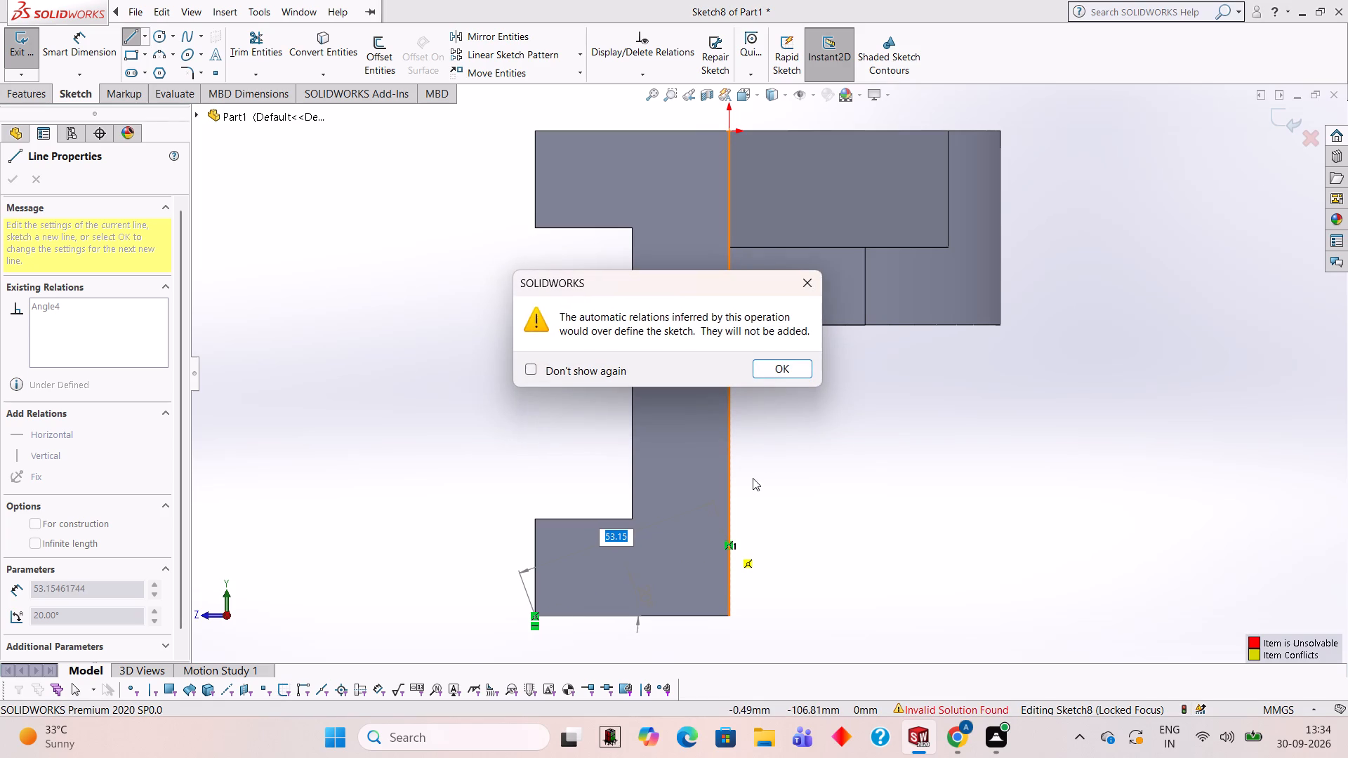
pyautogui.click(792, 369)
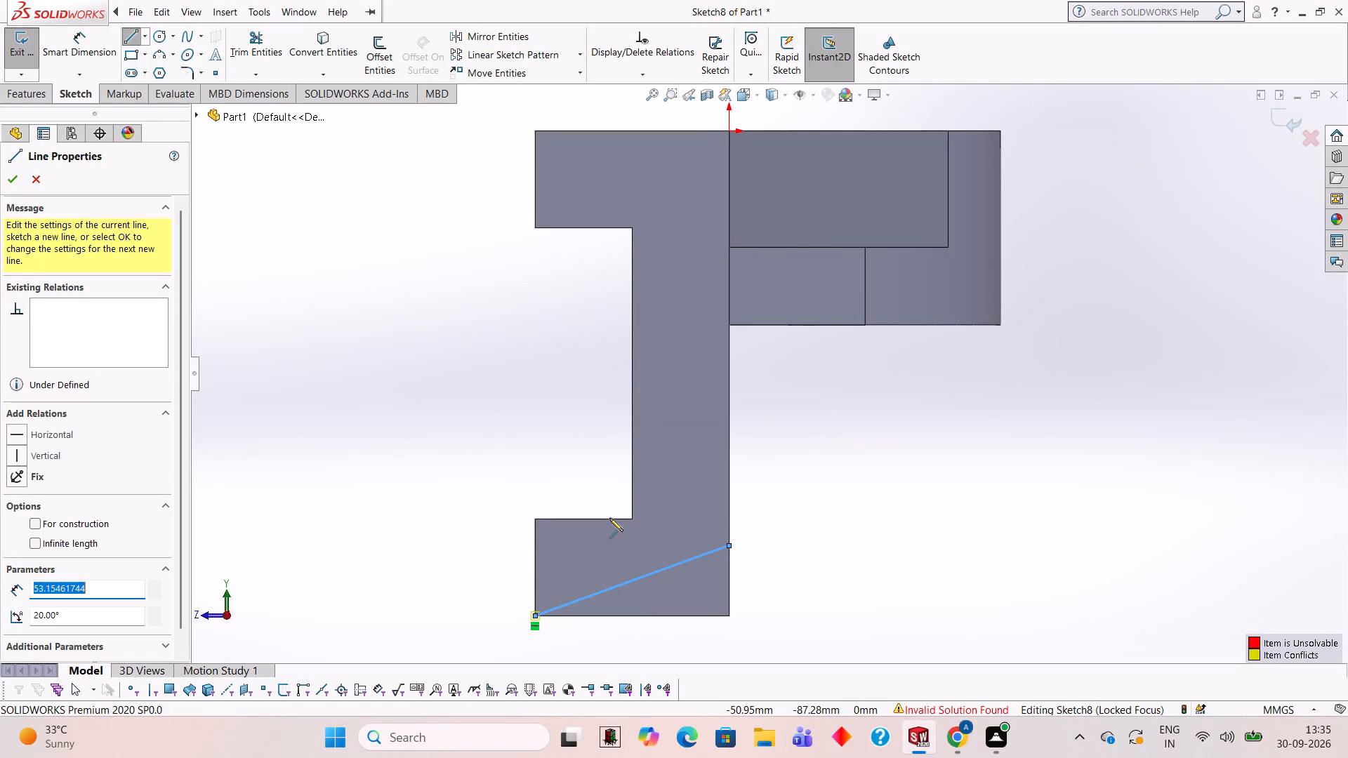
pyautogui.click(727, 545)
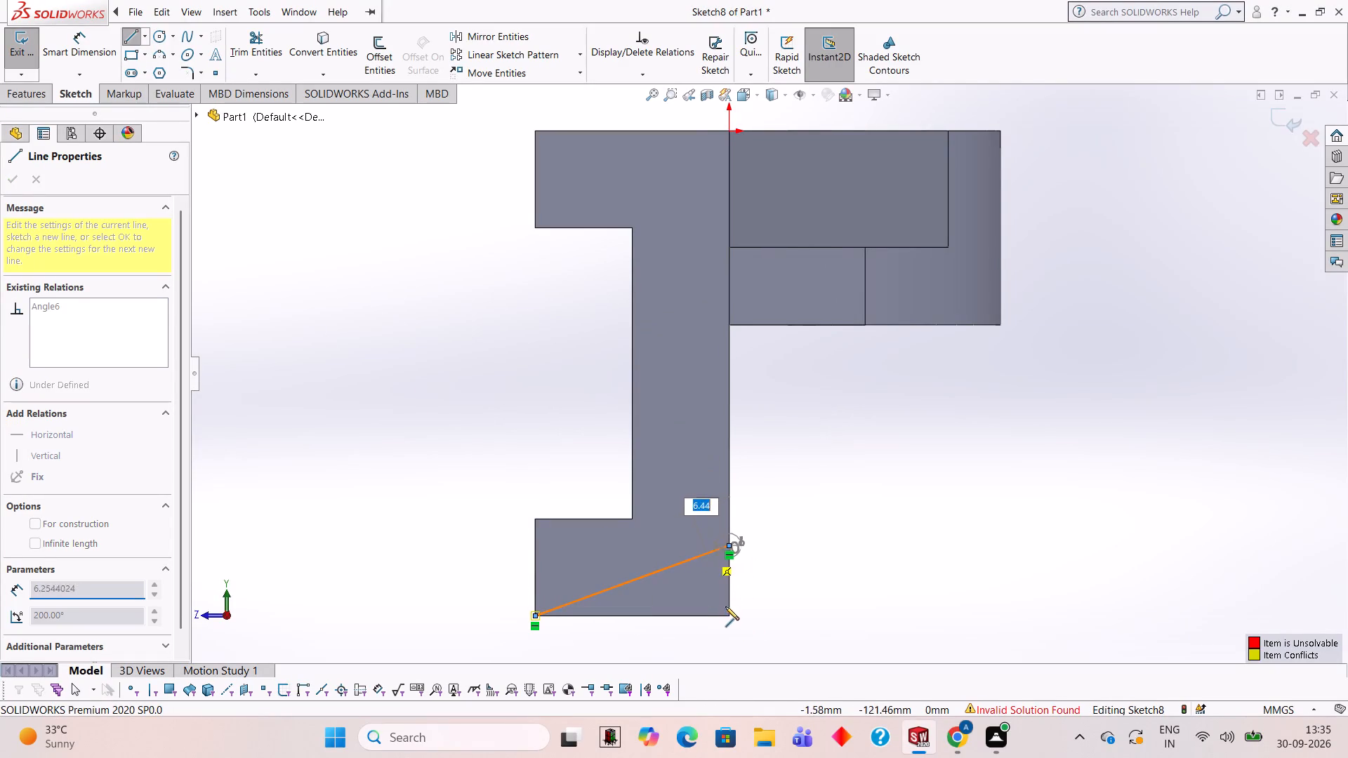
pyautogui.press('Escape')
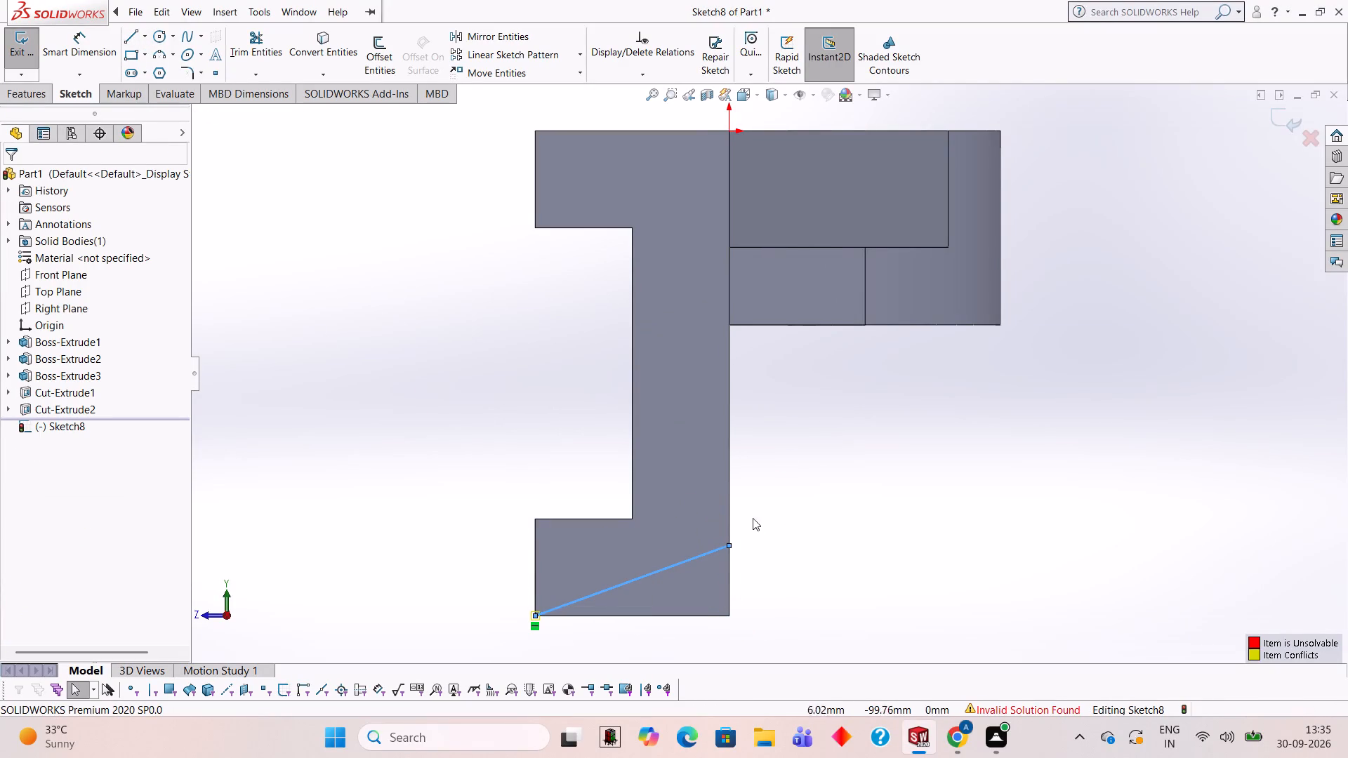
# Close the triangle with a line about 18 mm down the lug-side edge and a 50 mm line along the bottom edge.
pyautogui.click(133, 29)
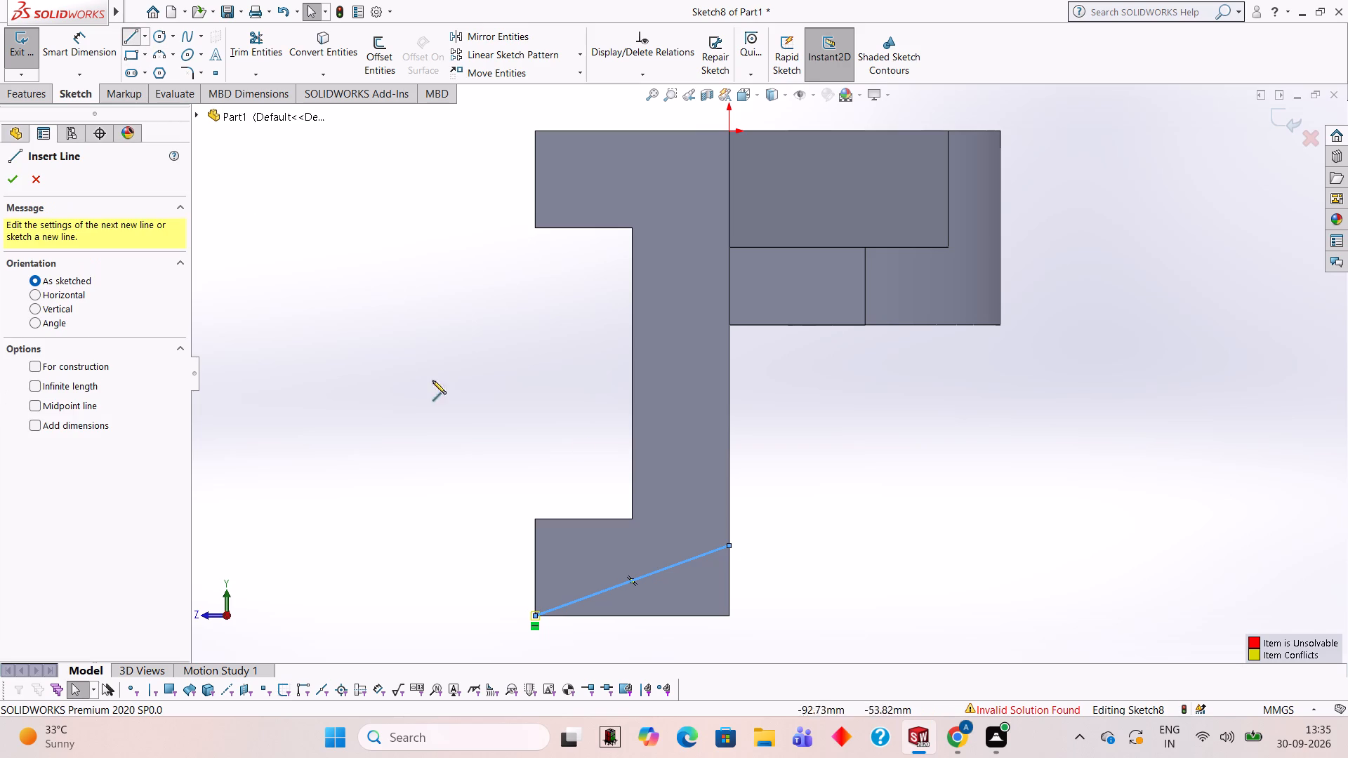
pyautogui.click(729, 545)
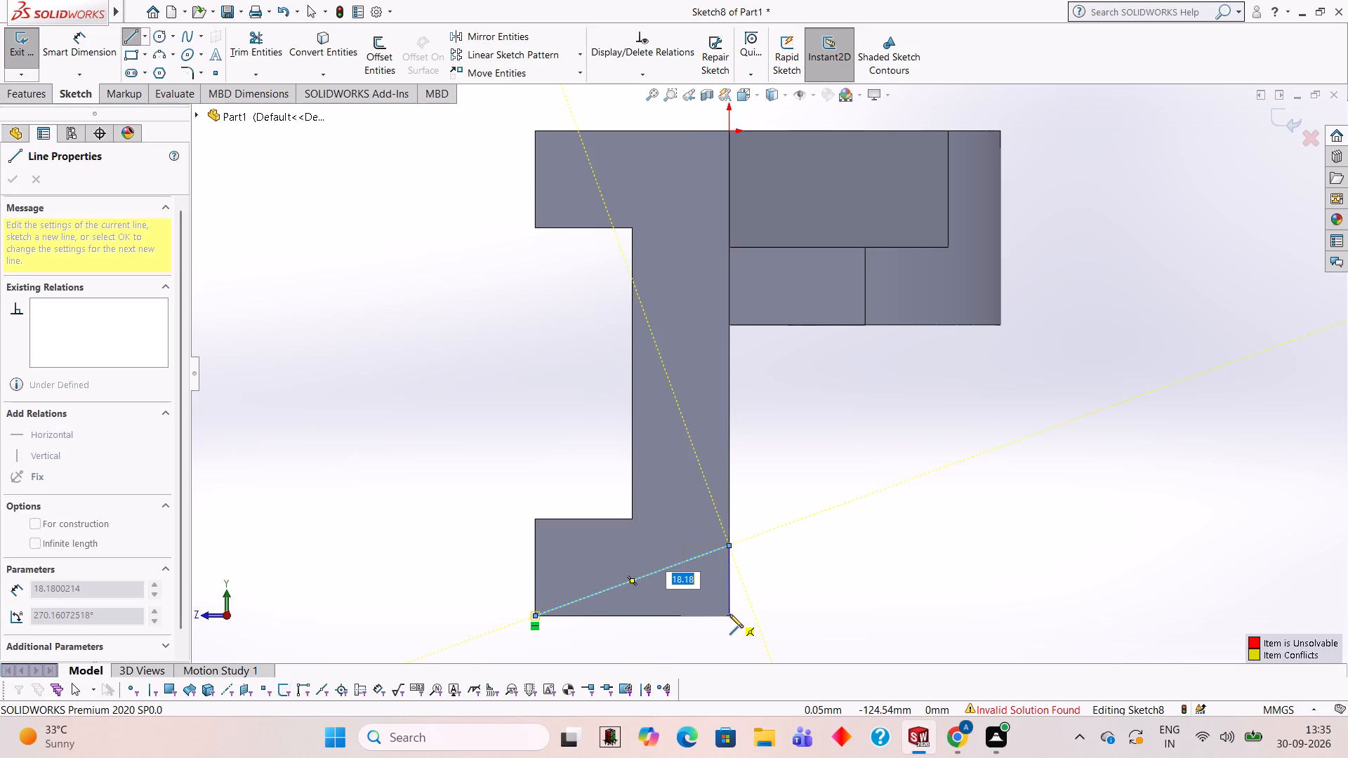
pyautogui.click(729, 614)
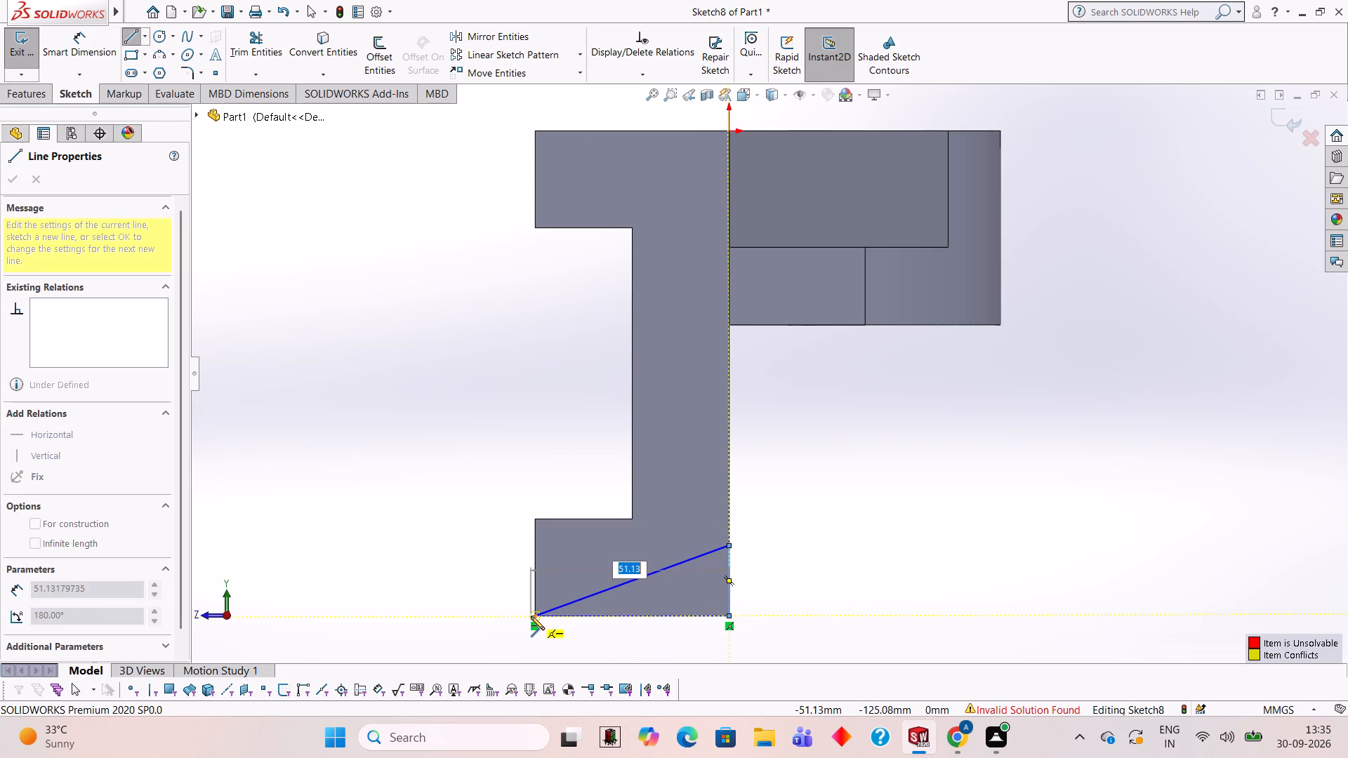
pyautogui.click(534, 613)
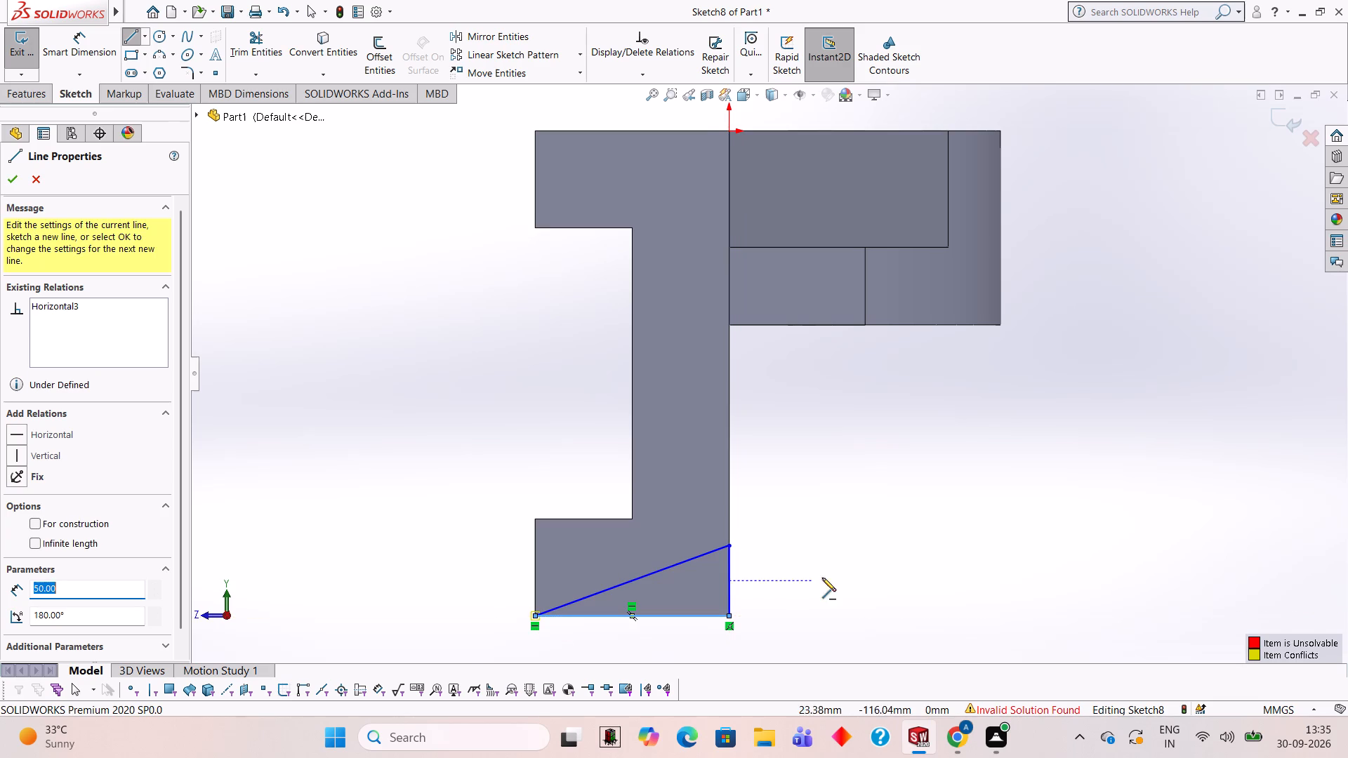
# Switch to Calculator and add 80 + 40.
pyautogui.moveTo(1088, 421); pyautogui.dragTo(1027, 387, button='middle')
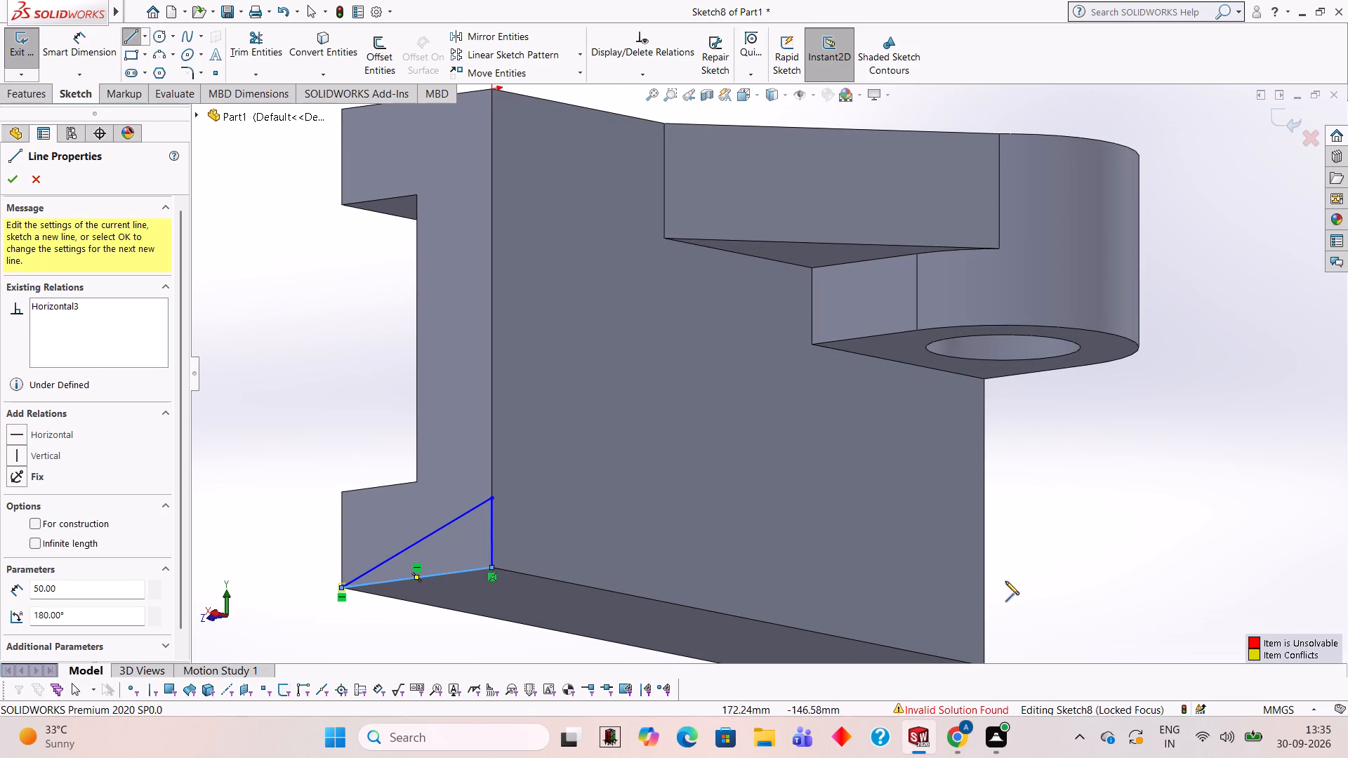
pyautogui.moveTo(1093, 525); pyautogui.dragTo(1109, 533, button='middle')
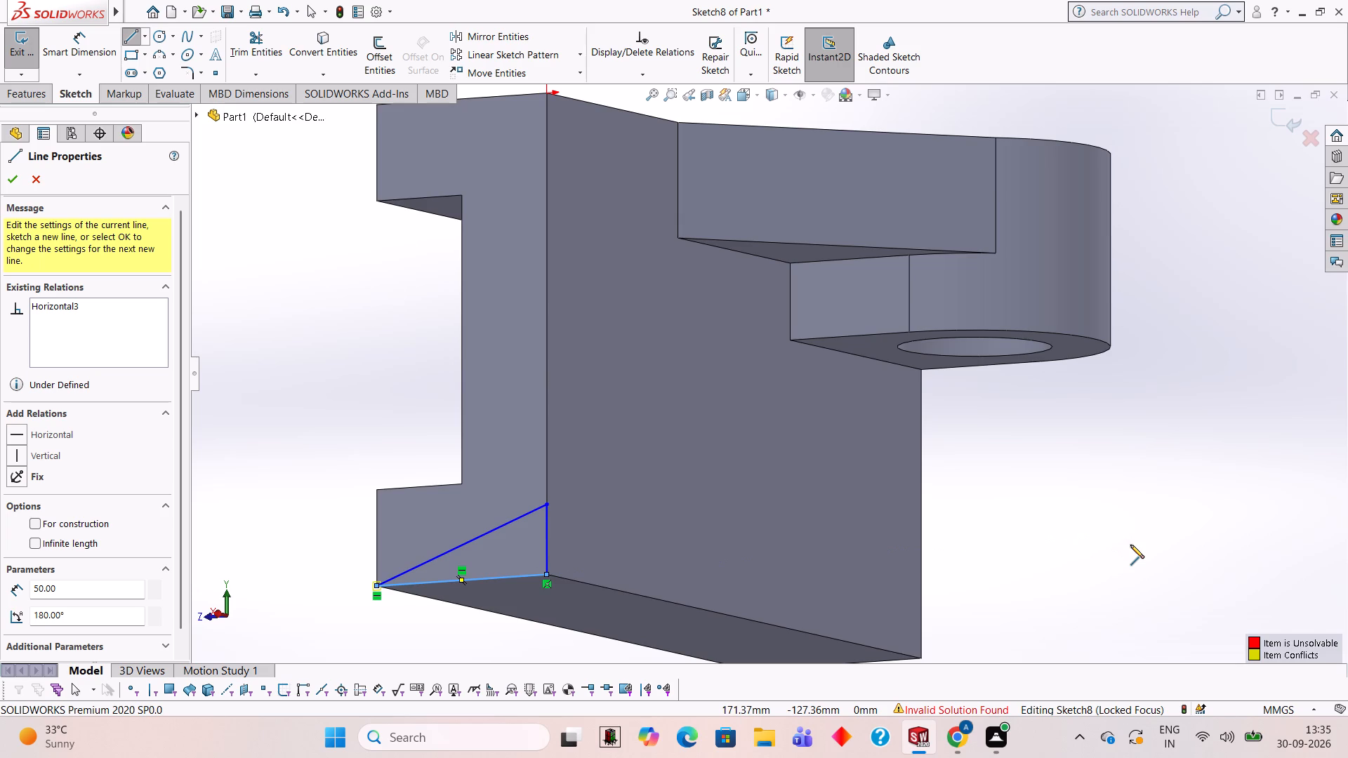
pyautogui.write('80+40')
pyautogui.press('Return')
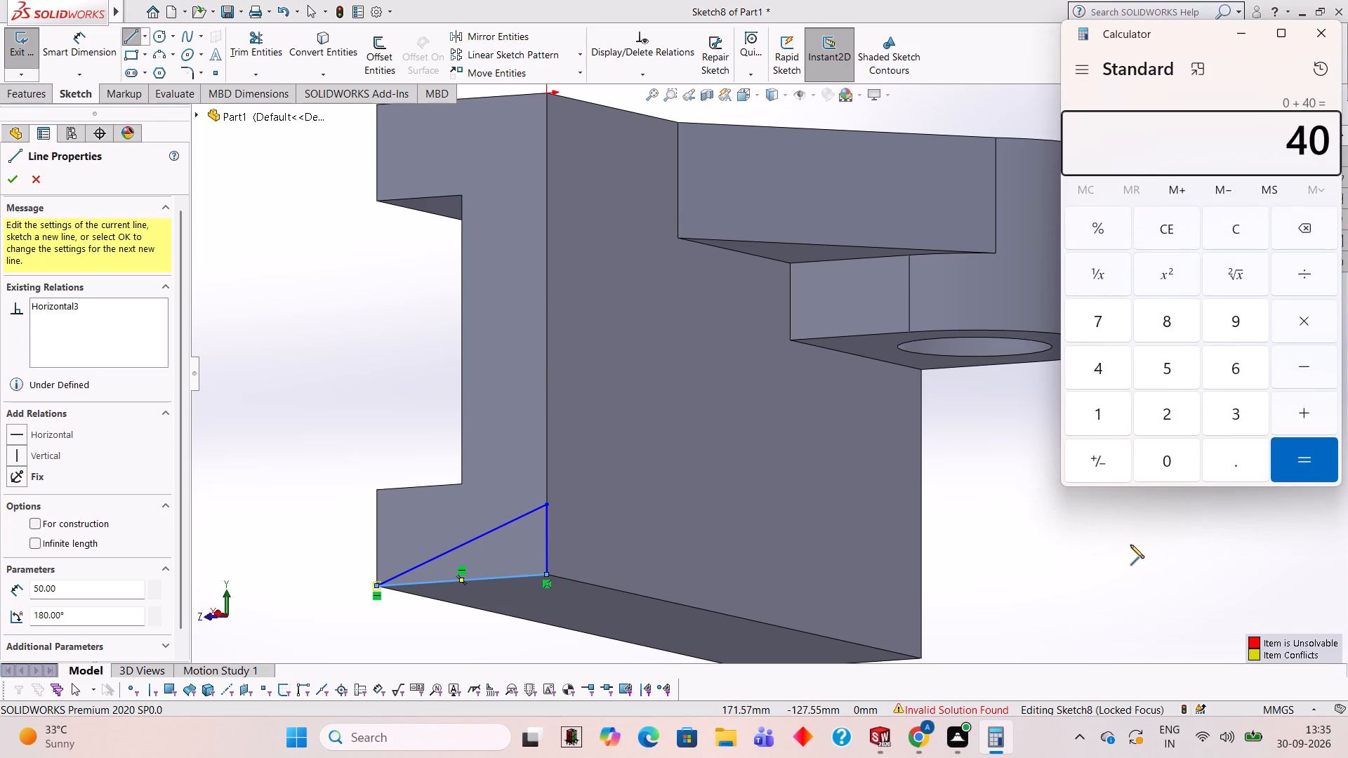
# Clear the calculator, add 80 + 40 again and close Calculator.
pyautogui.press('BackSpace')
pyautogui.press('BackSpace')
pyautogui.press('Delete')
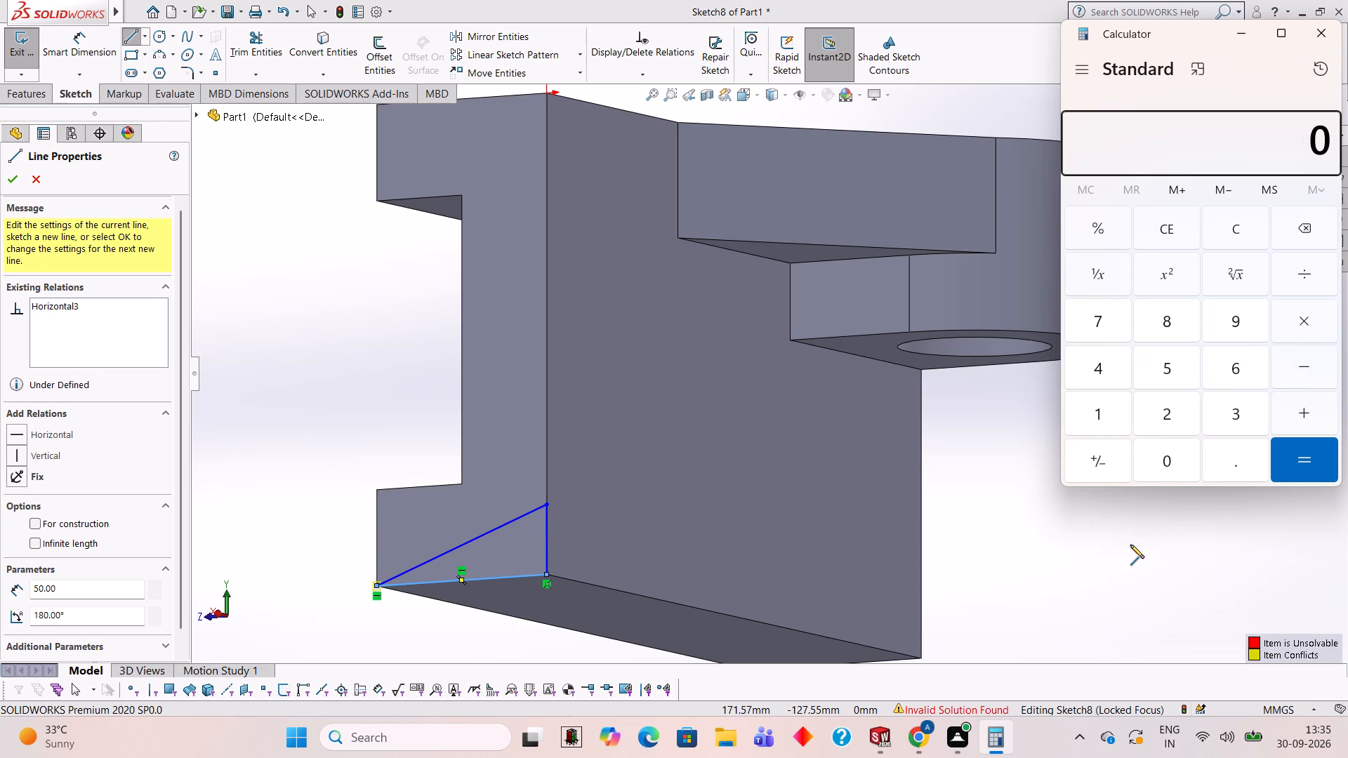
pyautogui.write('80+40')
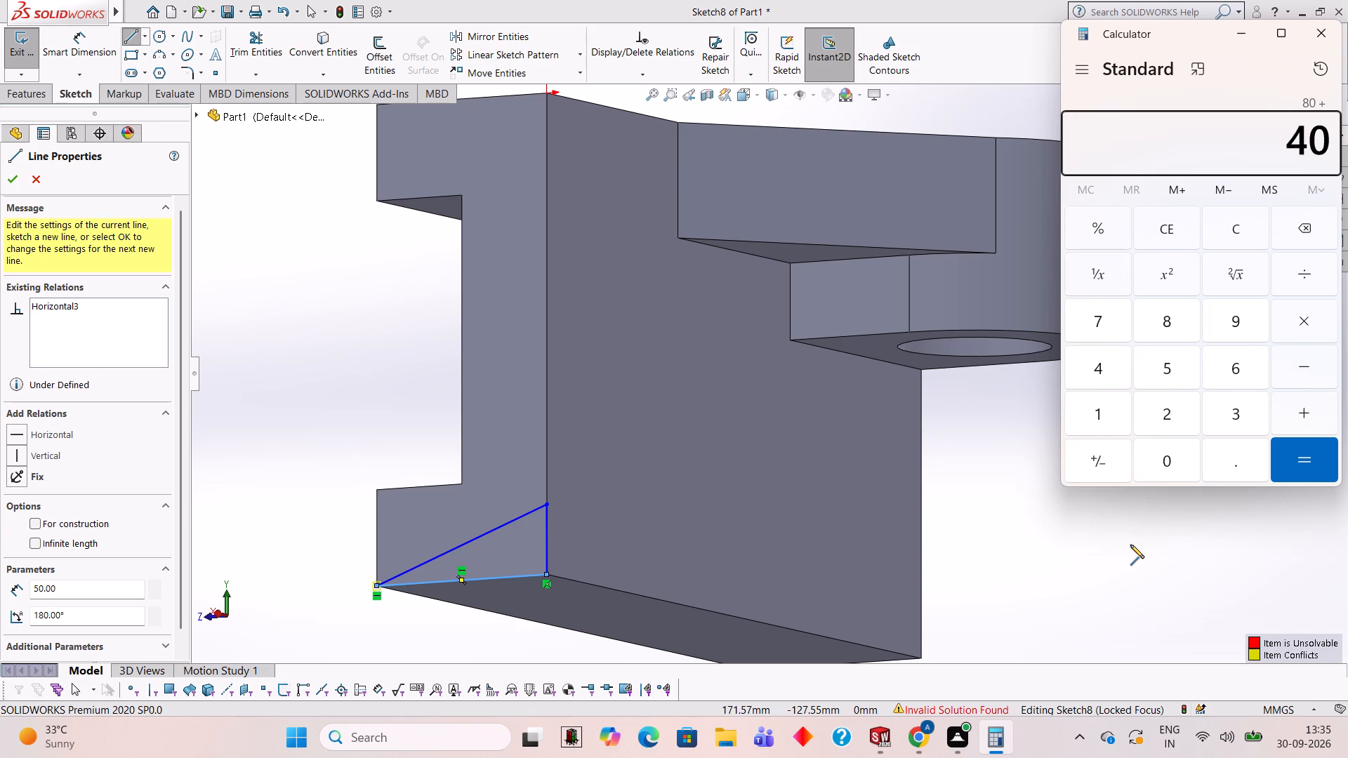
pyautogui.press('Return')
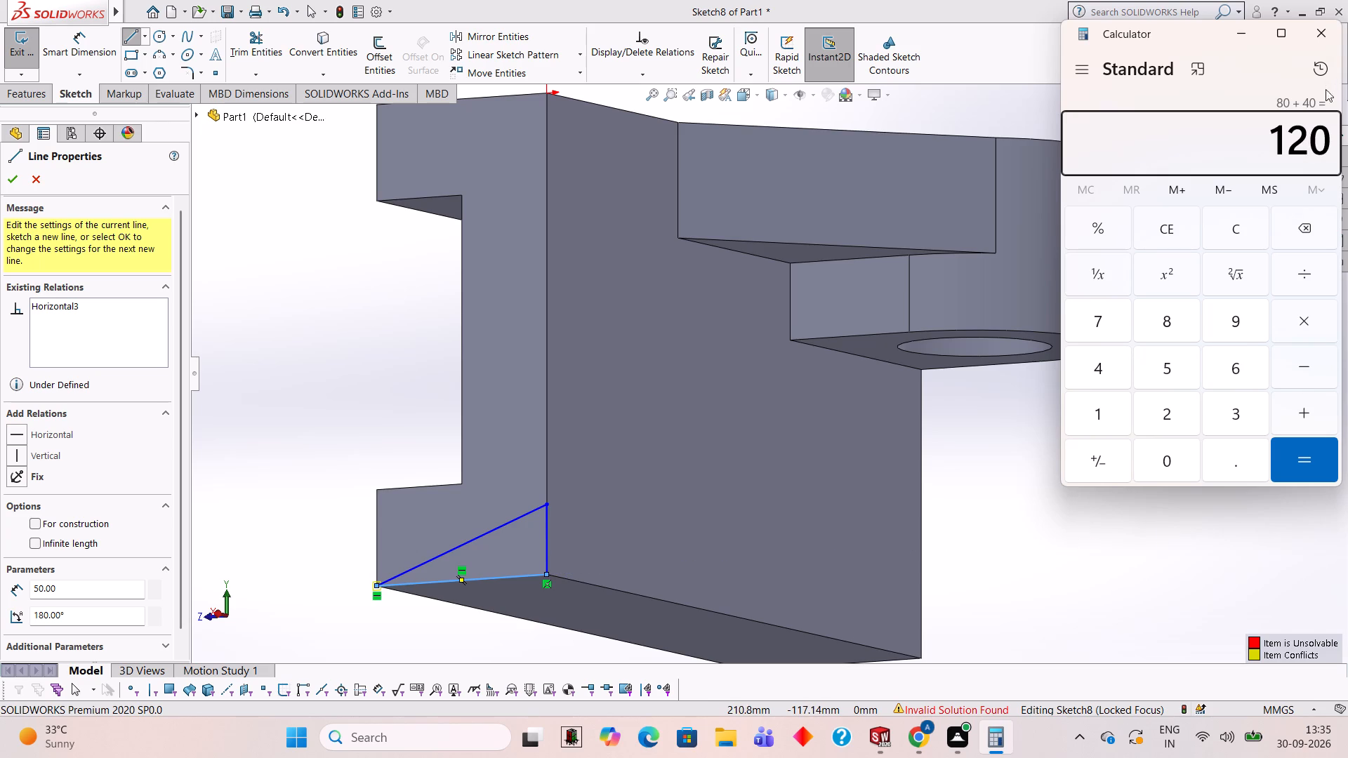
pyautogui.click(1331, 34)
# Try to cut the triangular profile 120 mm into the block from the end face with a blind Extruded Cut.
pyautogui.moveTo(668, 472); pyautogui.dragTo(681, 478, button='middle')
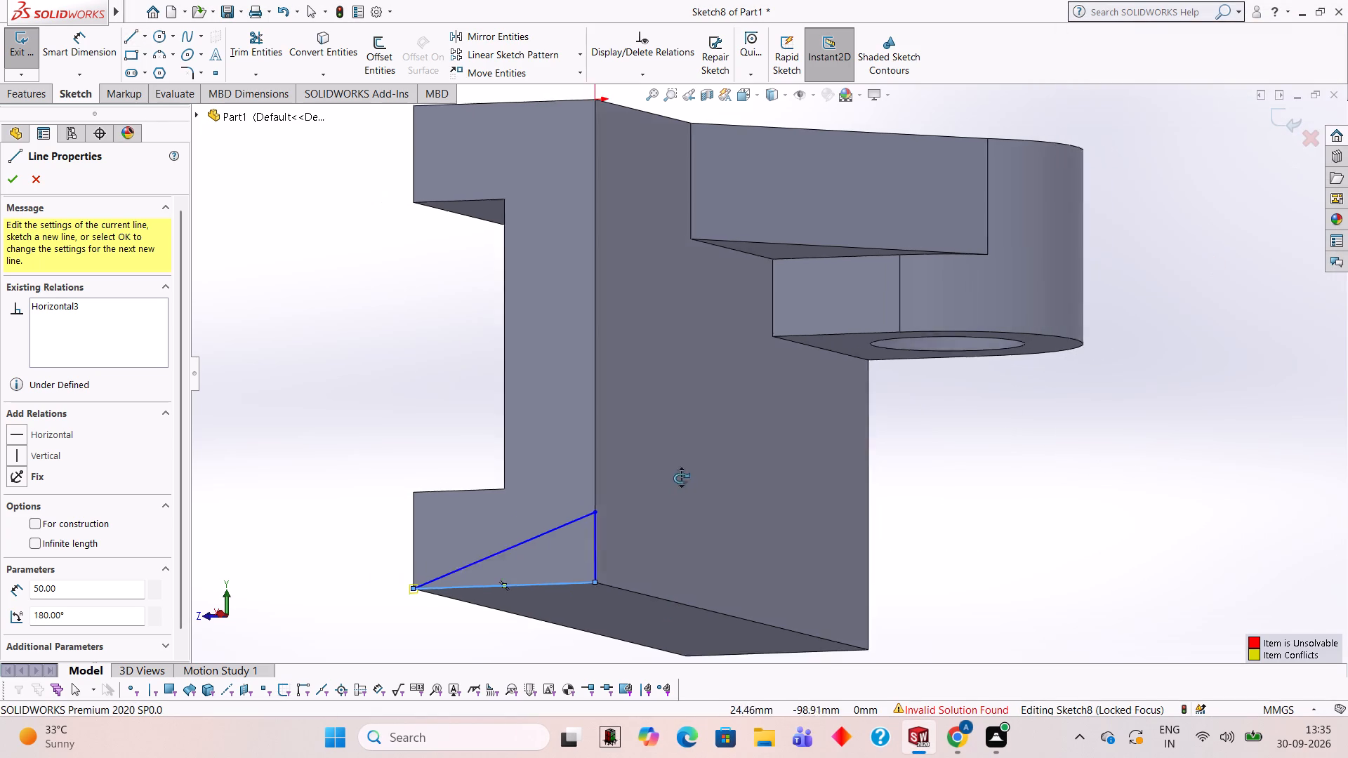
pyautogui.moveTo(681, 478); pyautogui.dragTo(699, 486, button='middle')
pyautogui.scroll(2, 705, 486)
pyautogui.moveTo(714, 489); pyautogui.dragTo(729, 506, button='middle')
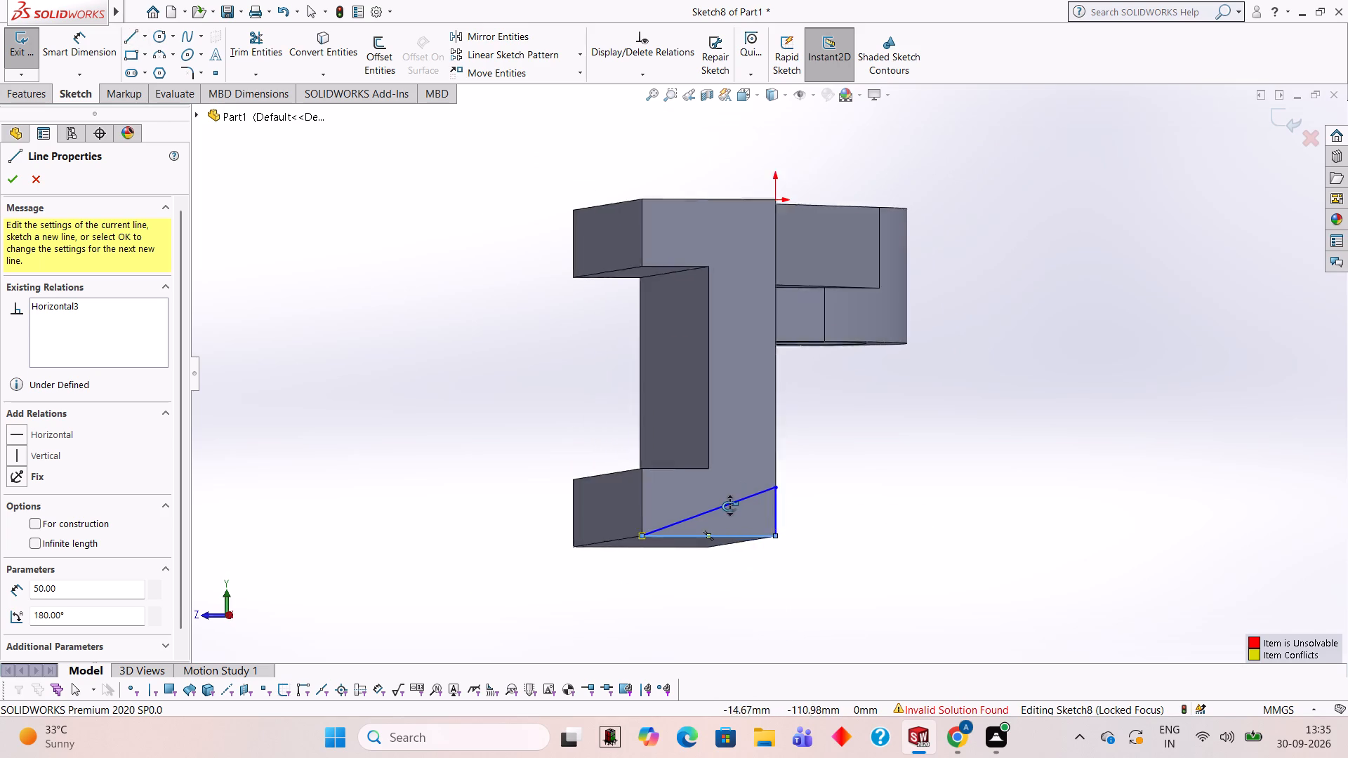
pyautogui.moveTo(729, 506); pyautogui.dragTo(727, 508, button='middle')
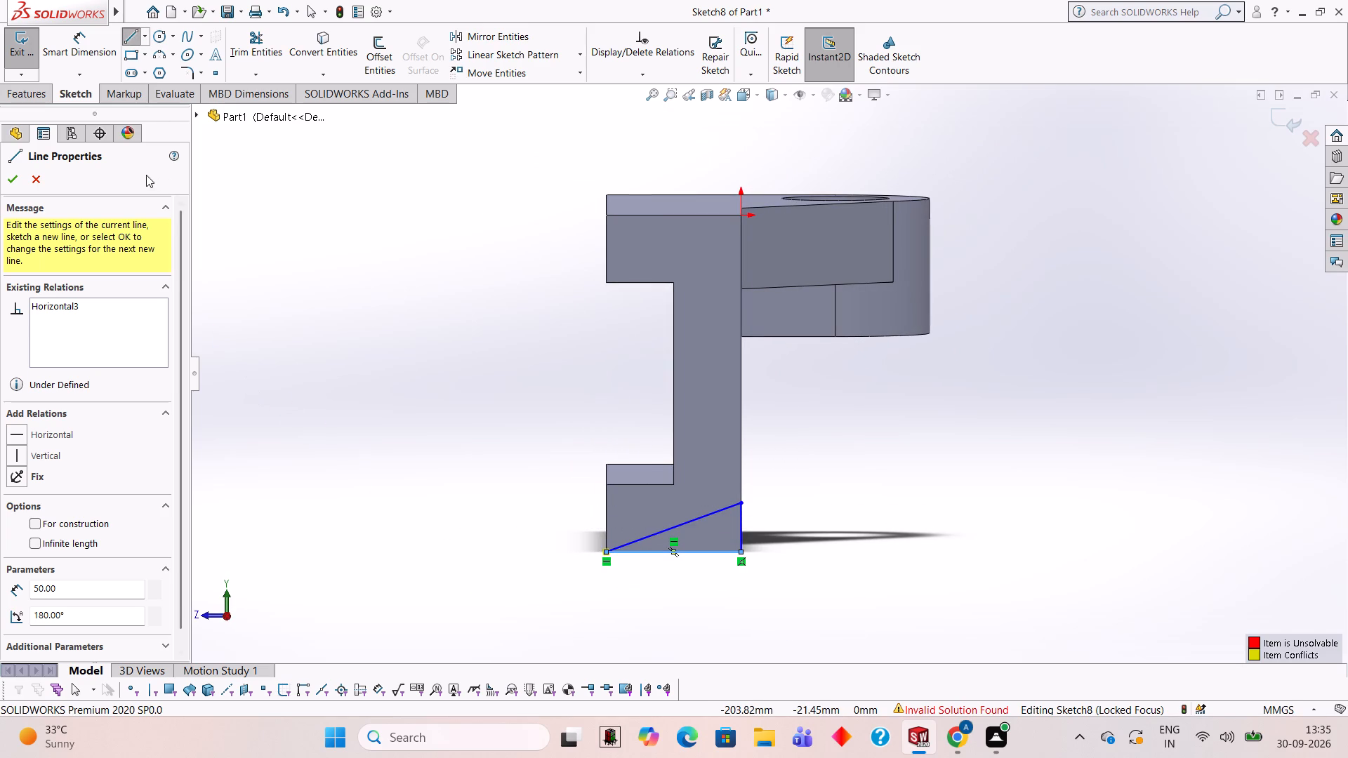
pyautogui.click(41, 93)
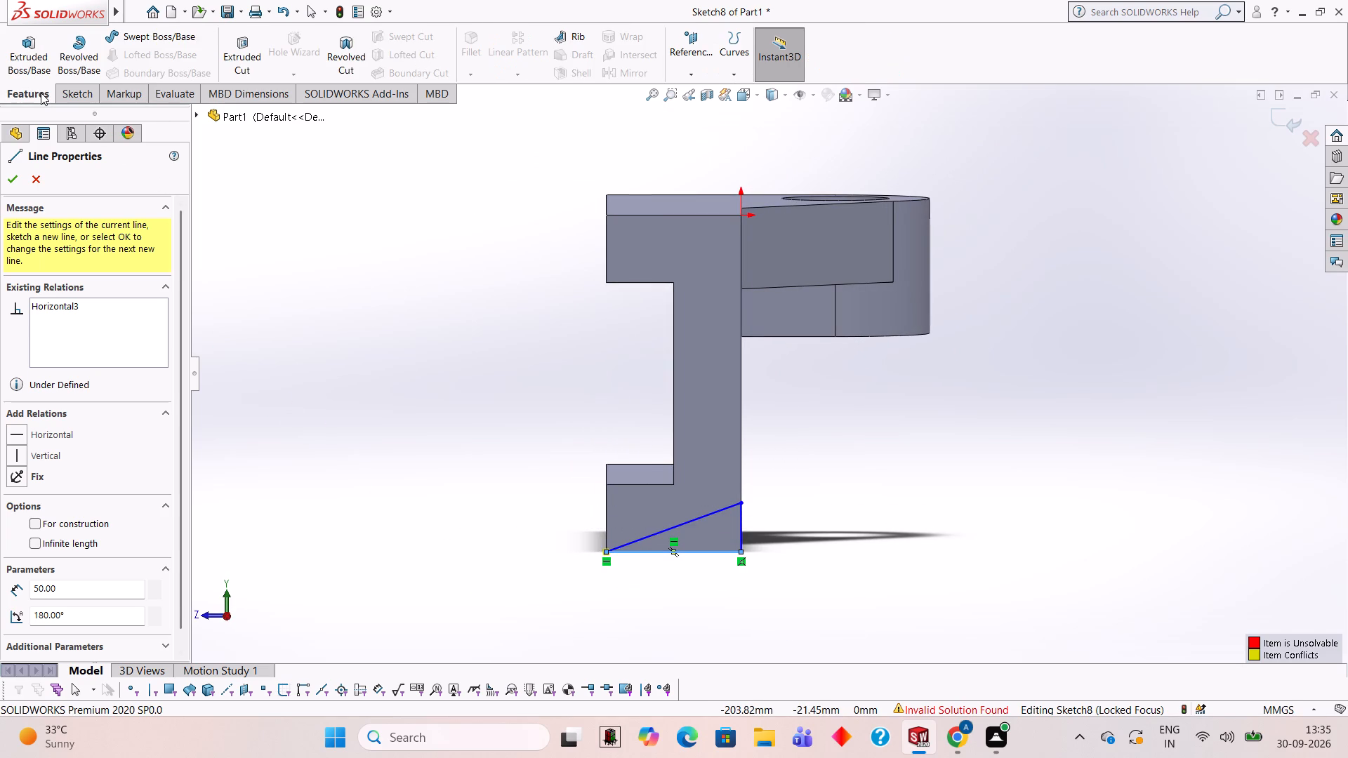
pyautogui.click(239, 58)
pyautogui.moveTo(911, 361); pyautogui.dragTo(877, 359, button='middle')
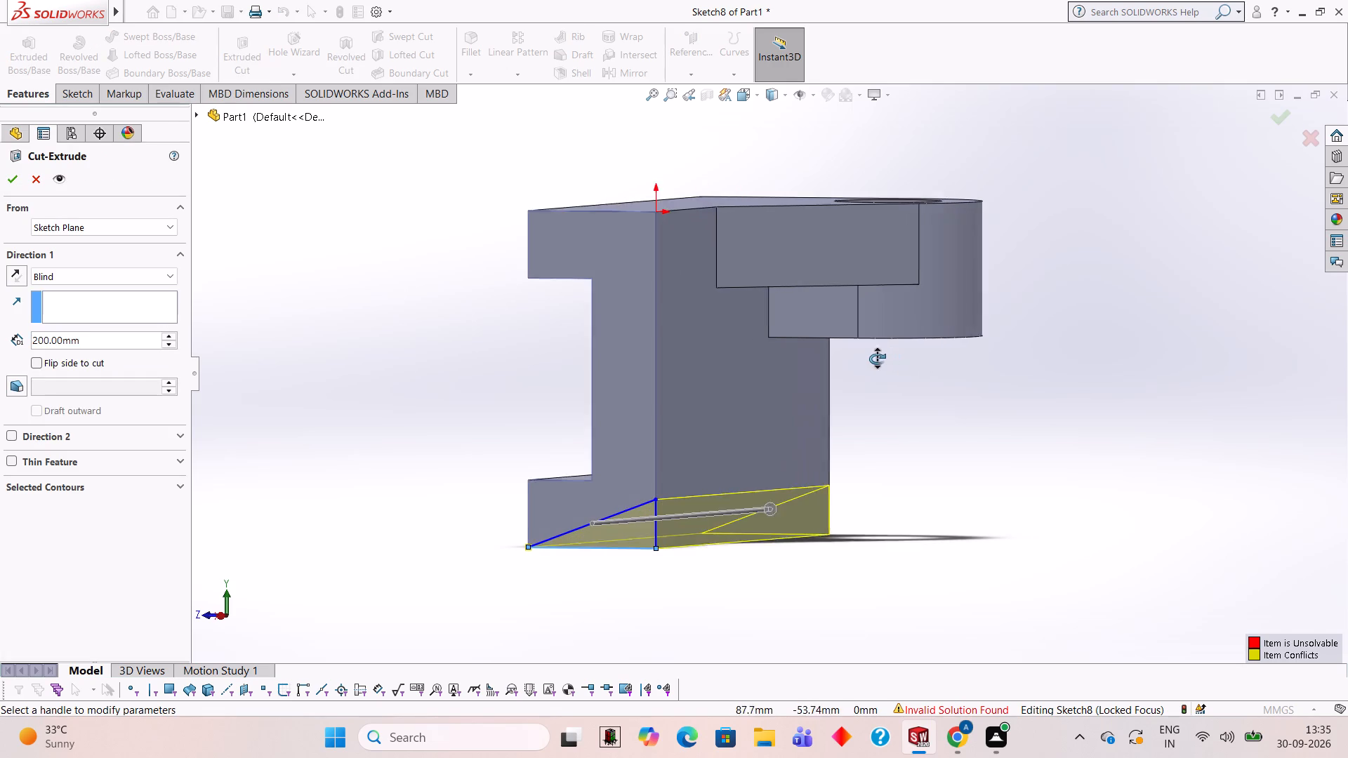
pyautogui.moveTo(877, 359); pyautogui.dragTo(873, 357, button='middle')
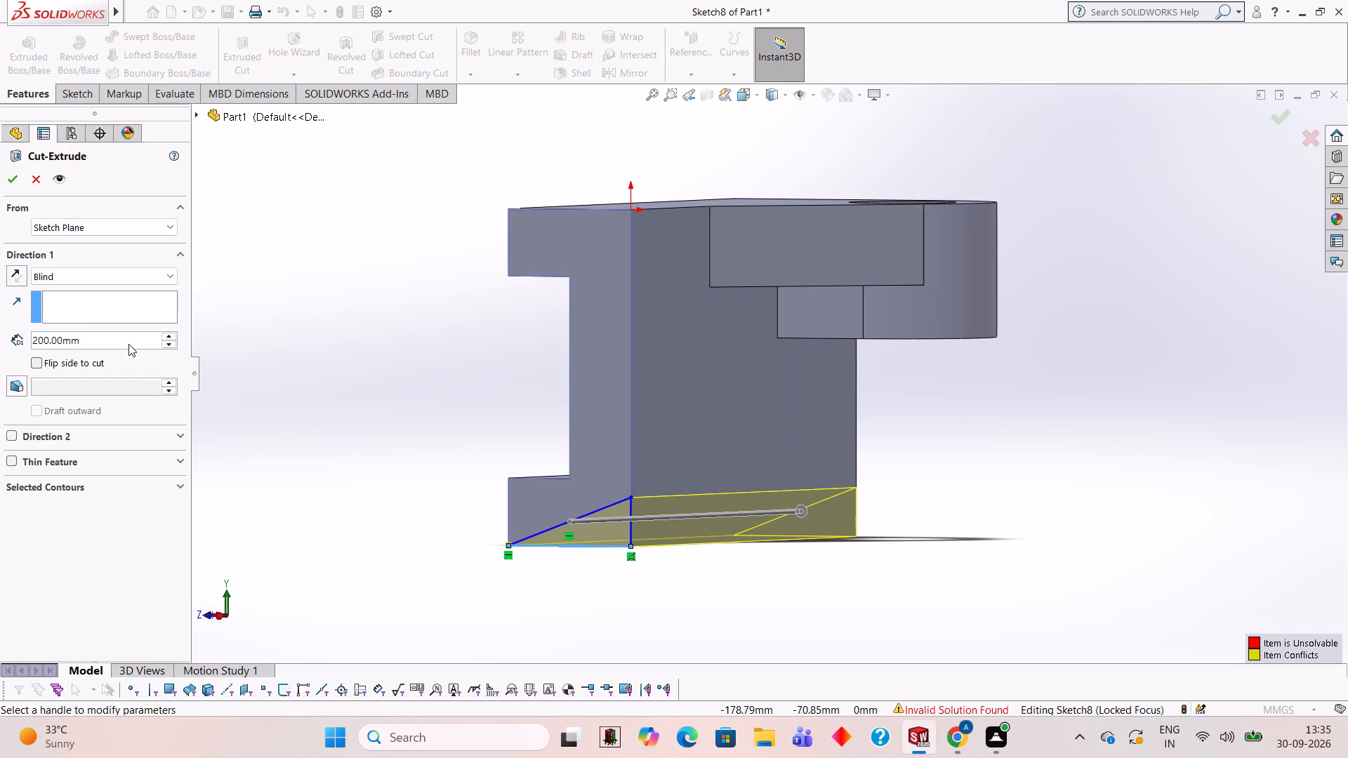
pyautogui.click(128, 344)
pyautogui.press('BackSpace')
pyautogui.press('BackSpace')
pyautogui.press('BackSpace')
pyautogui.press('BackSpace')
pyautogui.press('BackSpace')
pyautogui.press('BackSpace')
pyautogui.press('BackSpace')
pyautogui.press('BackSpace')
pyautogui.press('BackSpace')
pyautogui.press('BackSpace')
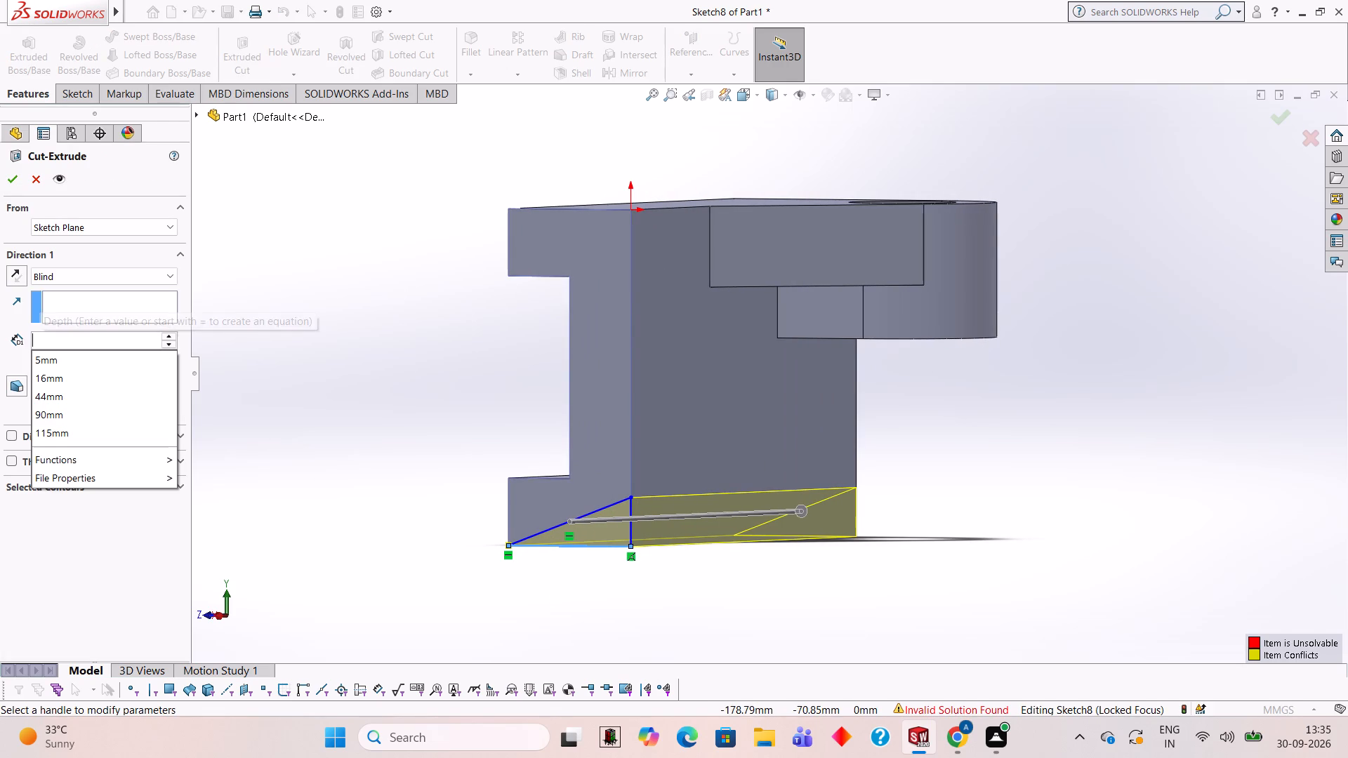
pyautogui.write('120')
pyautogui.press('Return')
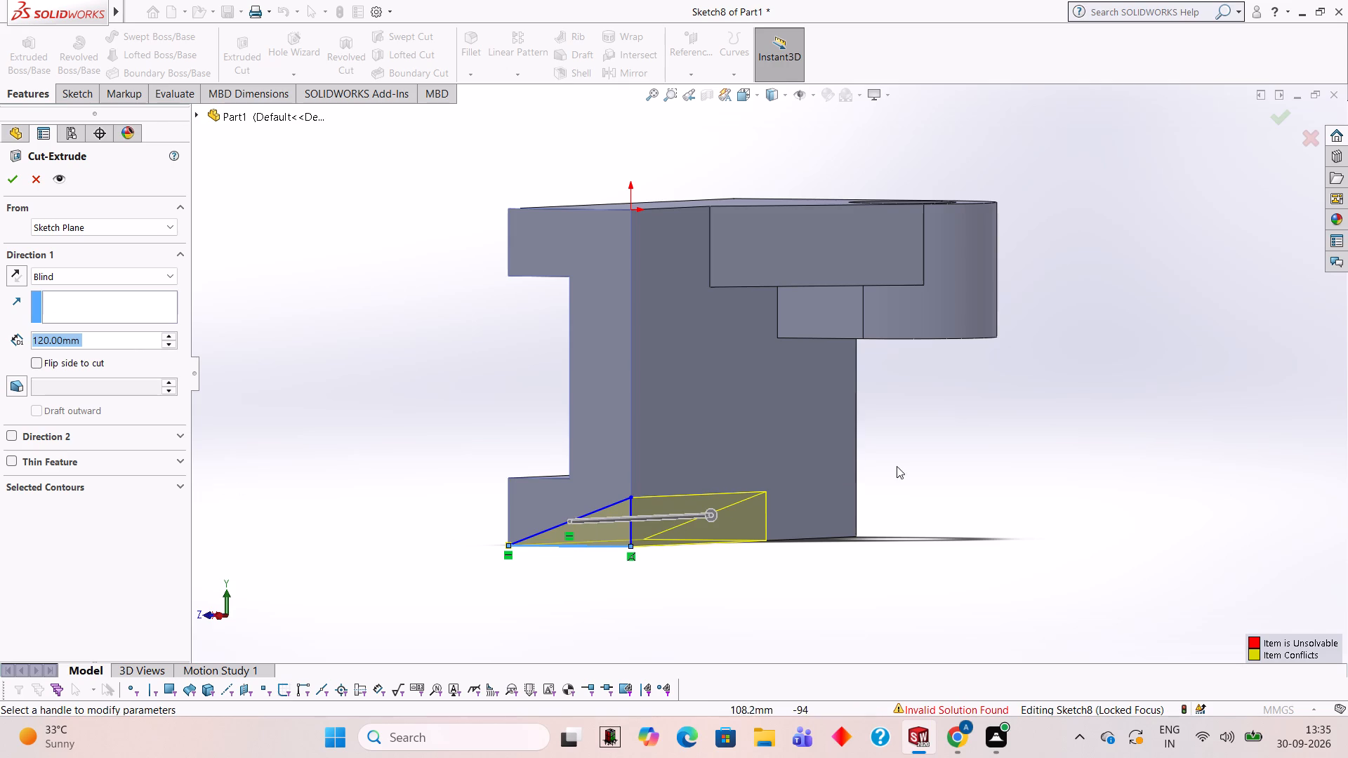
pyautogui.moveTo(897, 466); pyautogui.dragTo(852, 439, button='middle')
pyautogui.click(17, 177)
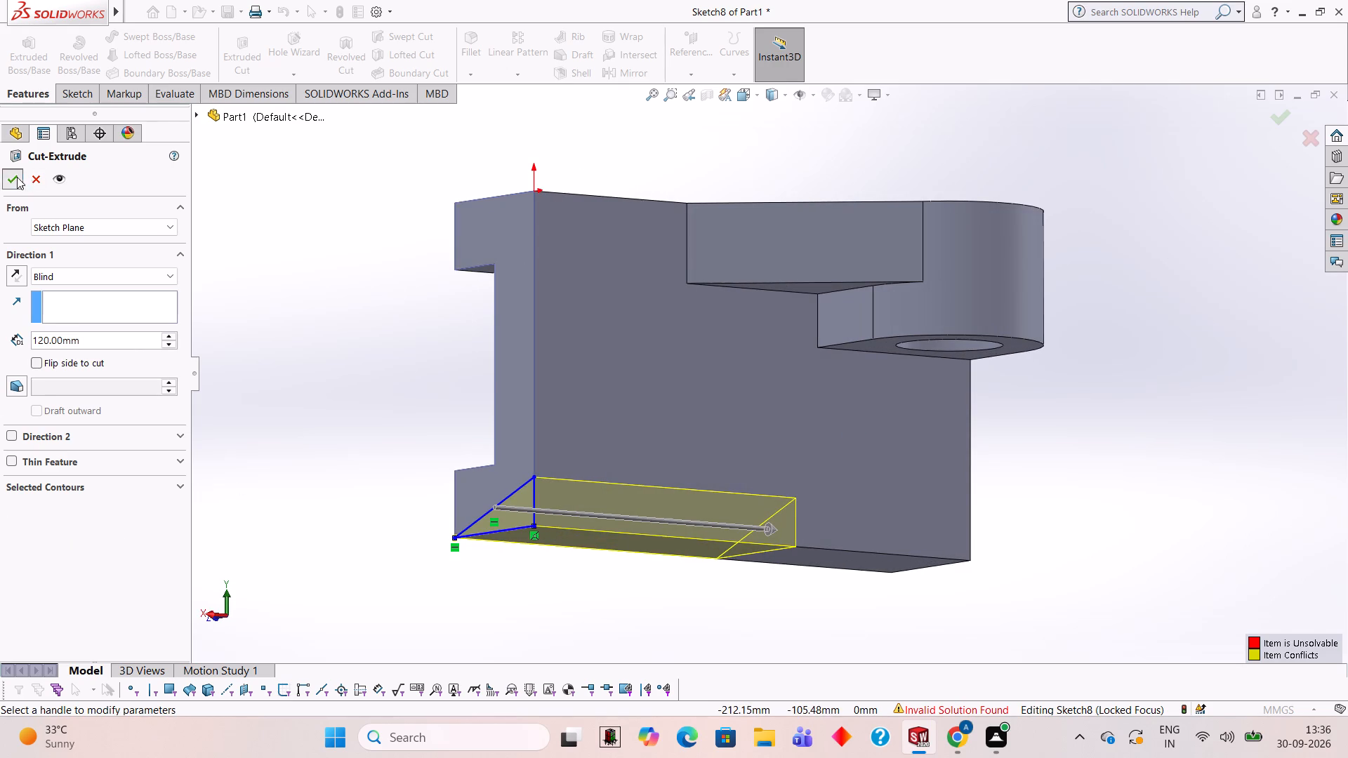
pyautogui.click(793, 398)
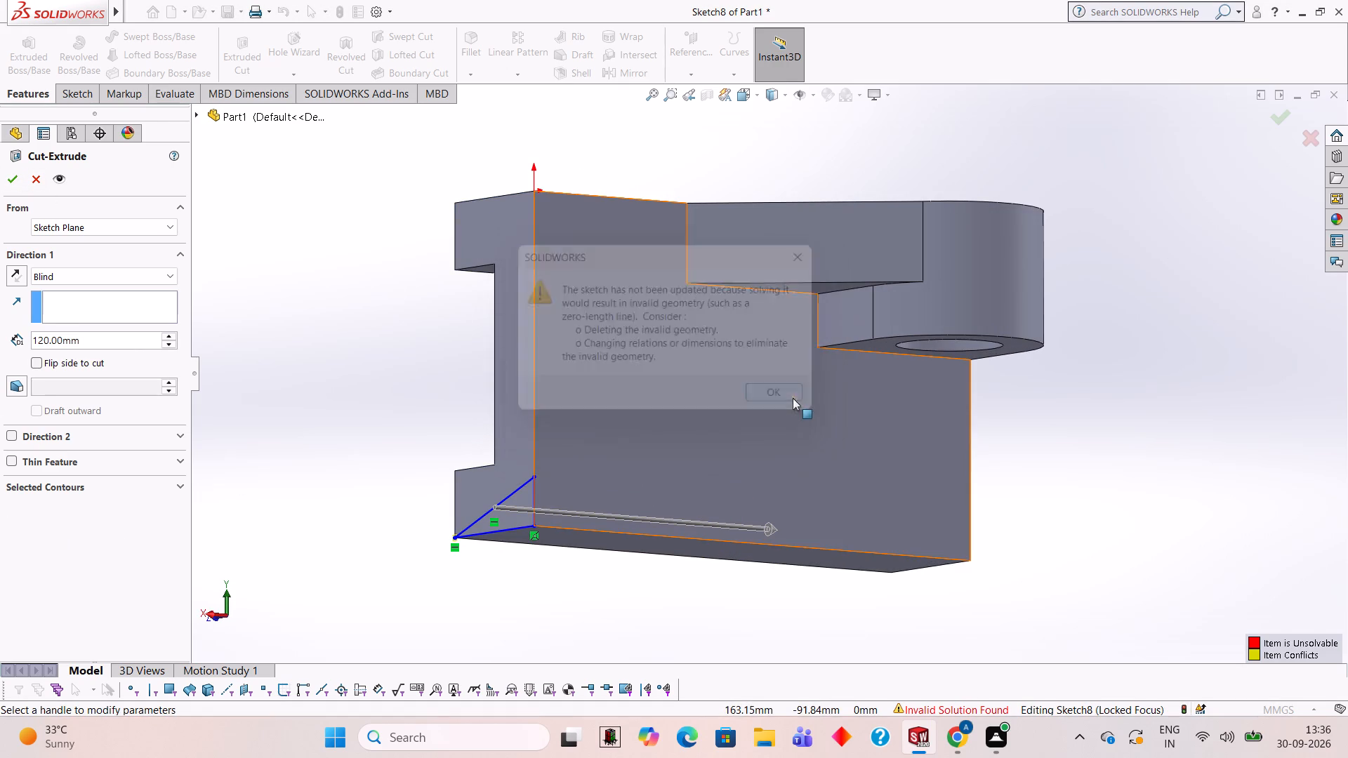
# Examine the triangle's corners up close where its lines meet the lower flange's edges.
pyautogui.moveTo(739, 451); pyautogui.dragTo(813, 468, button='middle')
pyautogui.scroll(-1, 821, 460)
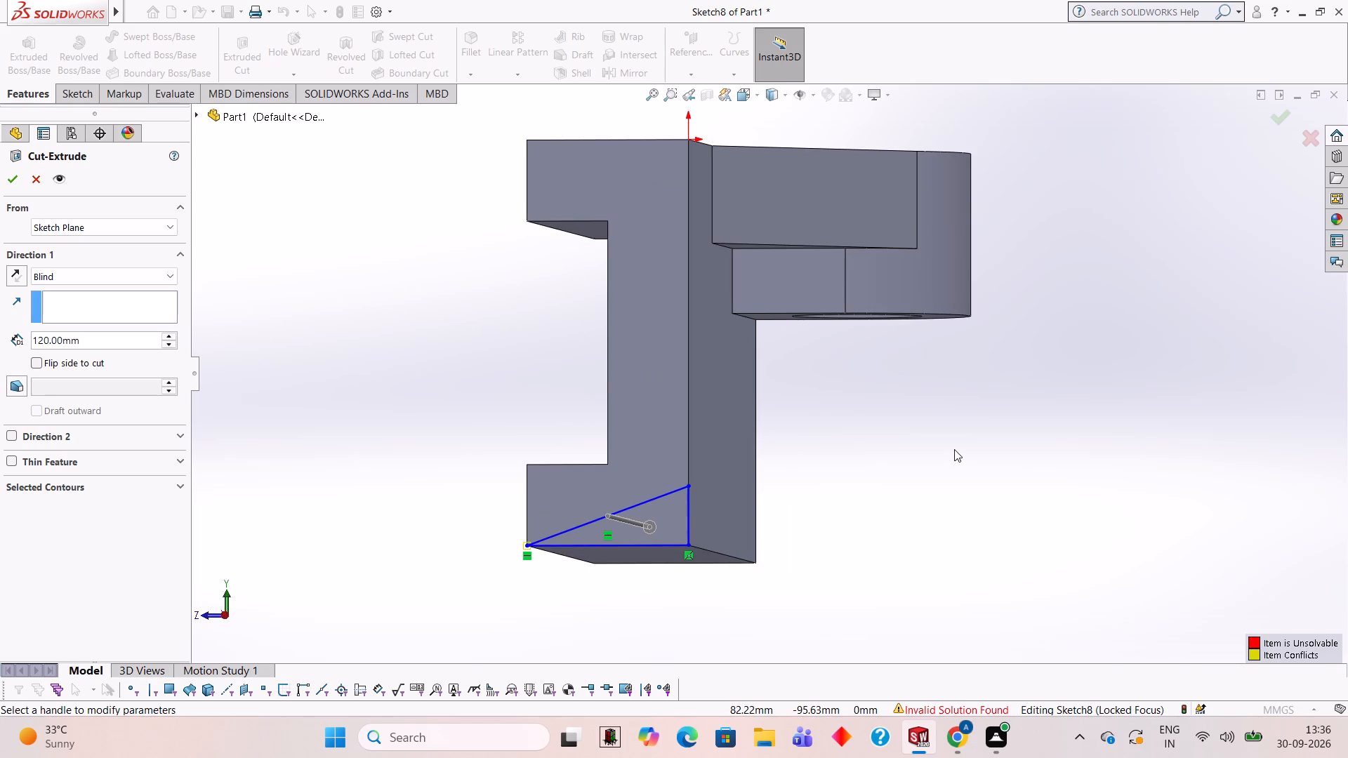
pyautogui.scroll(-5, 506, 525)
pyautogui.scroll(1, 503, 526)
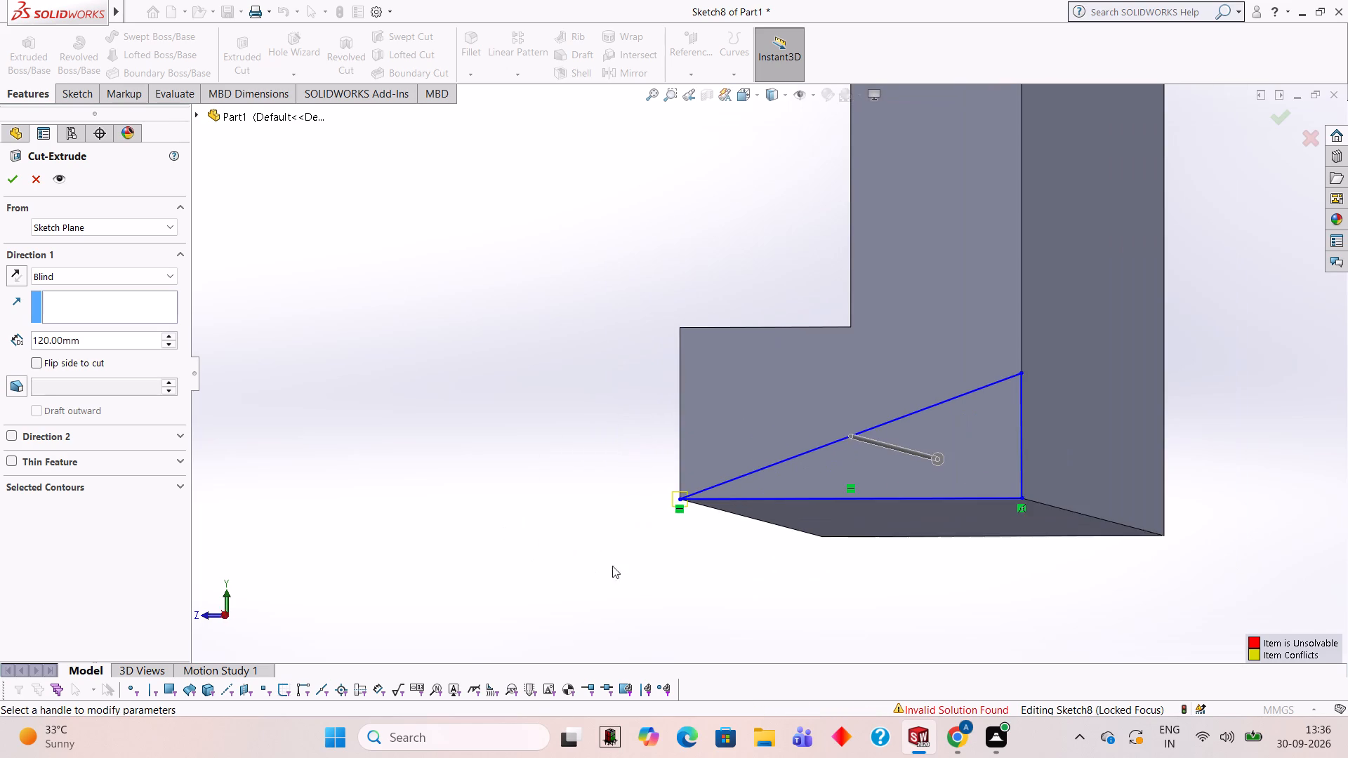
pyautogui.scroll(-9, 758, 496)
pyautogui.scroll(-5, 674, 477)
pyautogui.scroll(1, 668, 468)
pyautogui.scroll(-2, 685, 404)
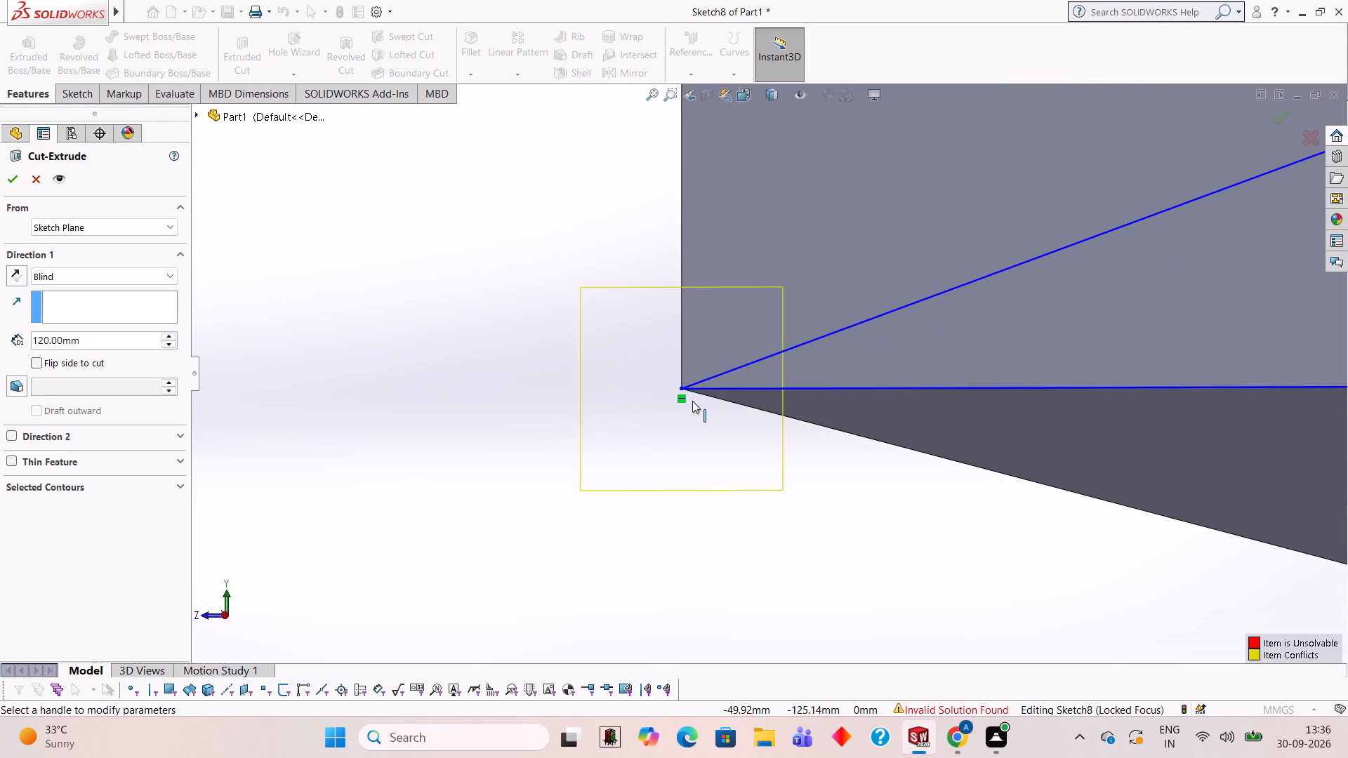
pyautogui.scroll(-2, 692, 401)
pyautogui.scroll(-4, 766, 329)
pyautogui.scroll(-5, 656, 411)
pyautogui.scroll(-4, 567, 477)
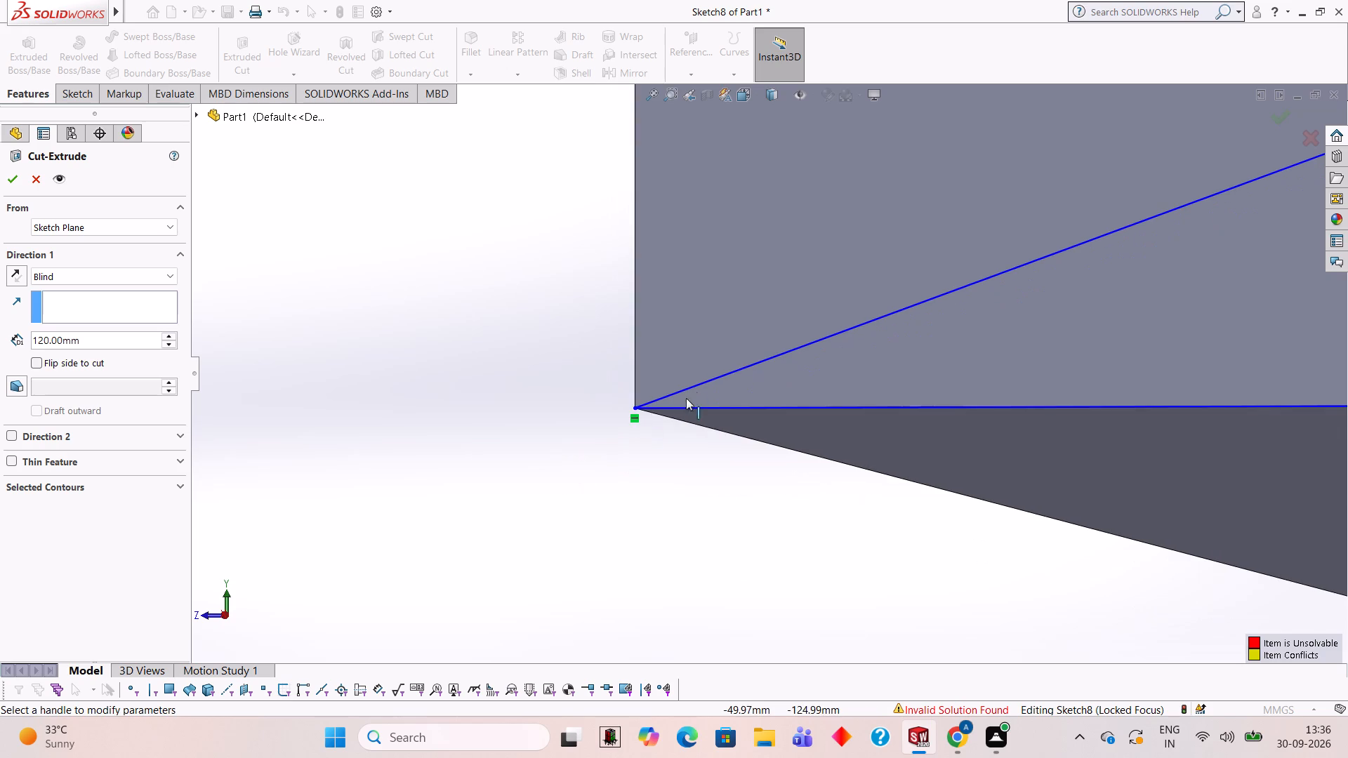
pyautogui.scroll(-3, 711, 362)
pyautogui.scroll(-5, 652, 439)
pyautogui.scroll(-5, 559, 387)
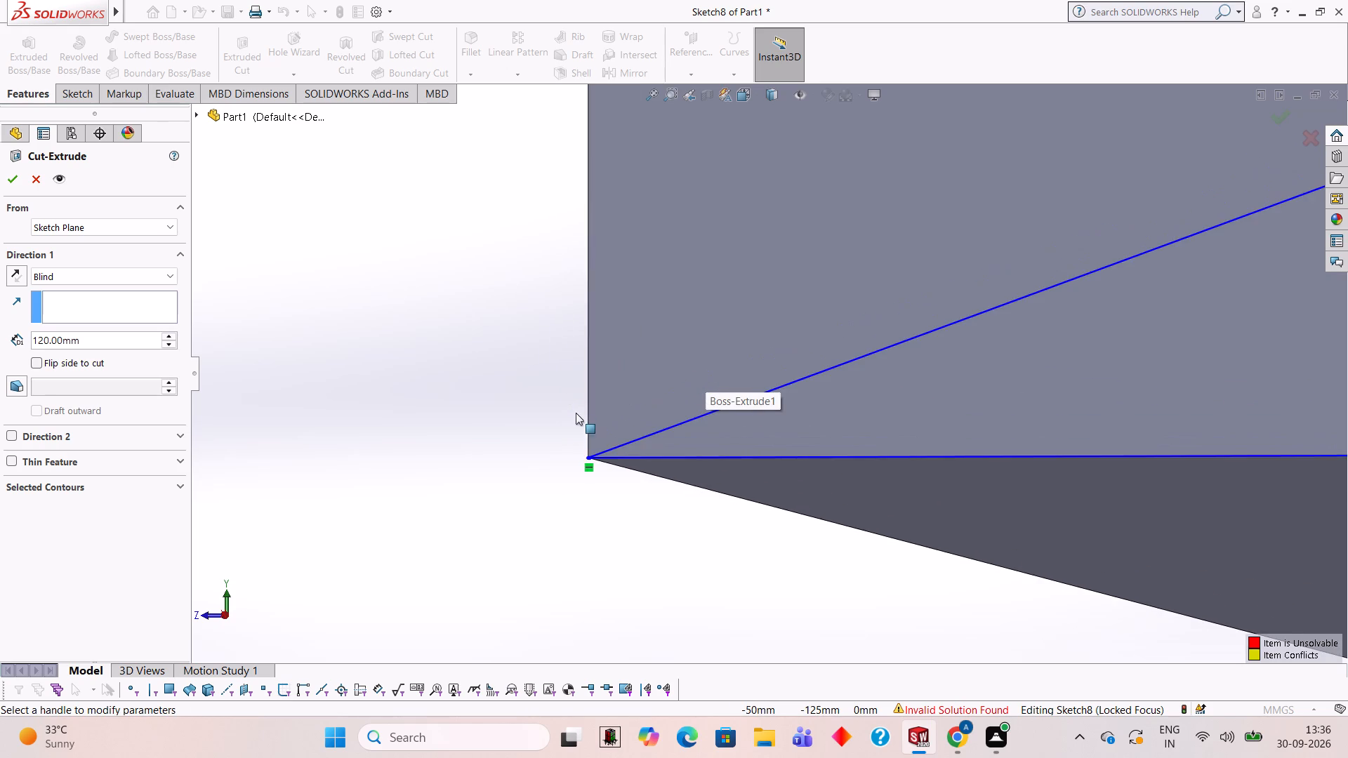
pyautogui.scroll(-4, 576, 442)
pyautogui.scroll(-3, 681, 451)
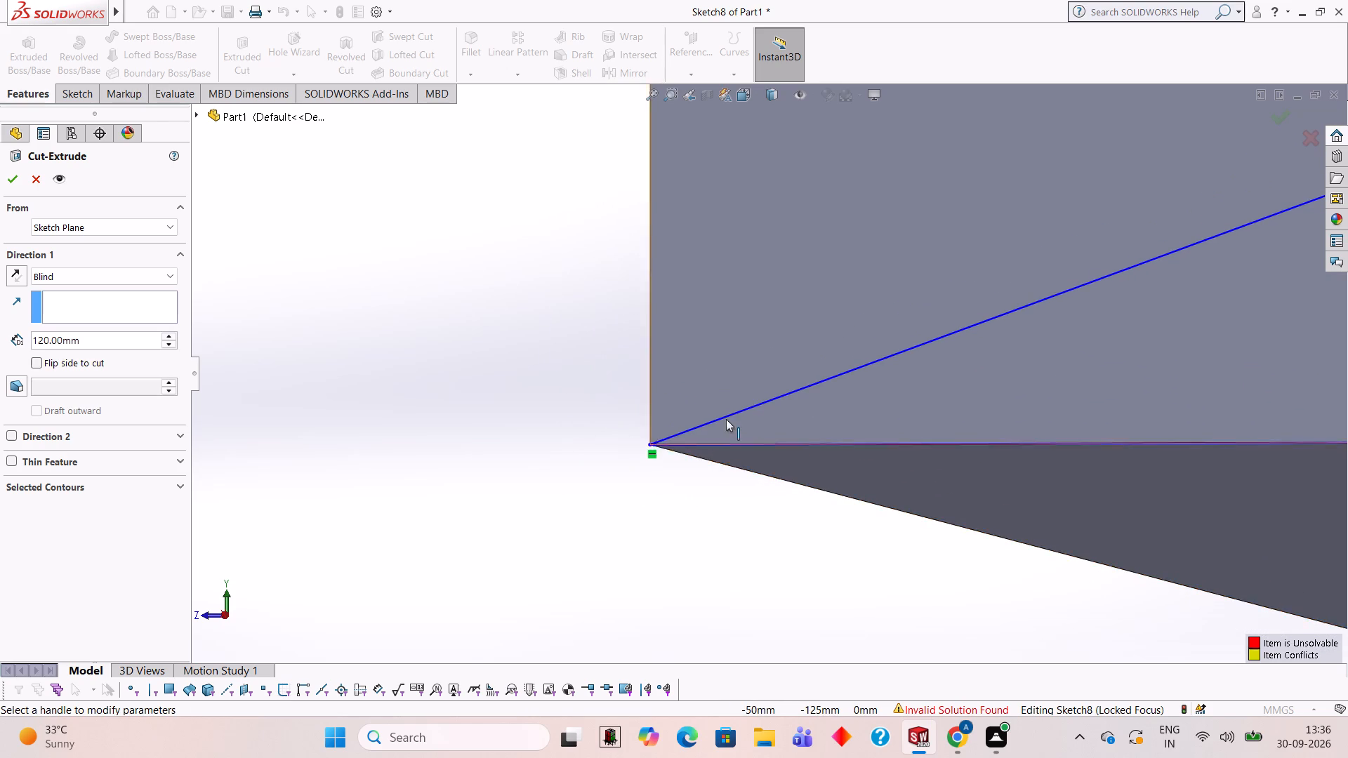
pyautogui.scroll(20, 734, 415)
pyautogui.scroll(7, 734, 415)
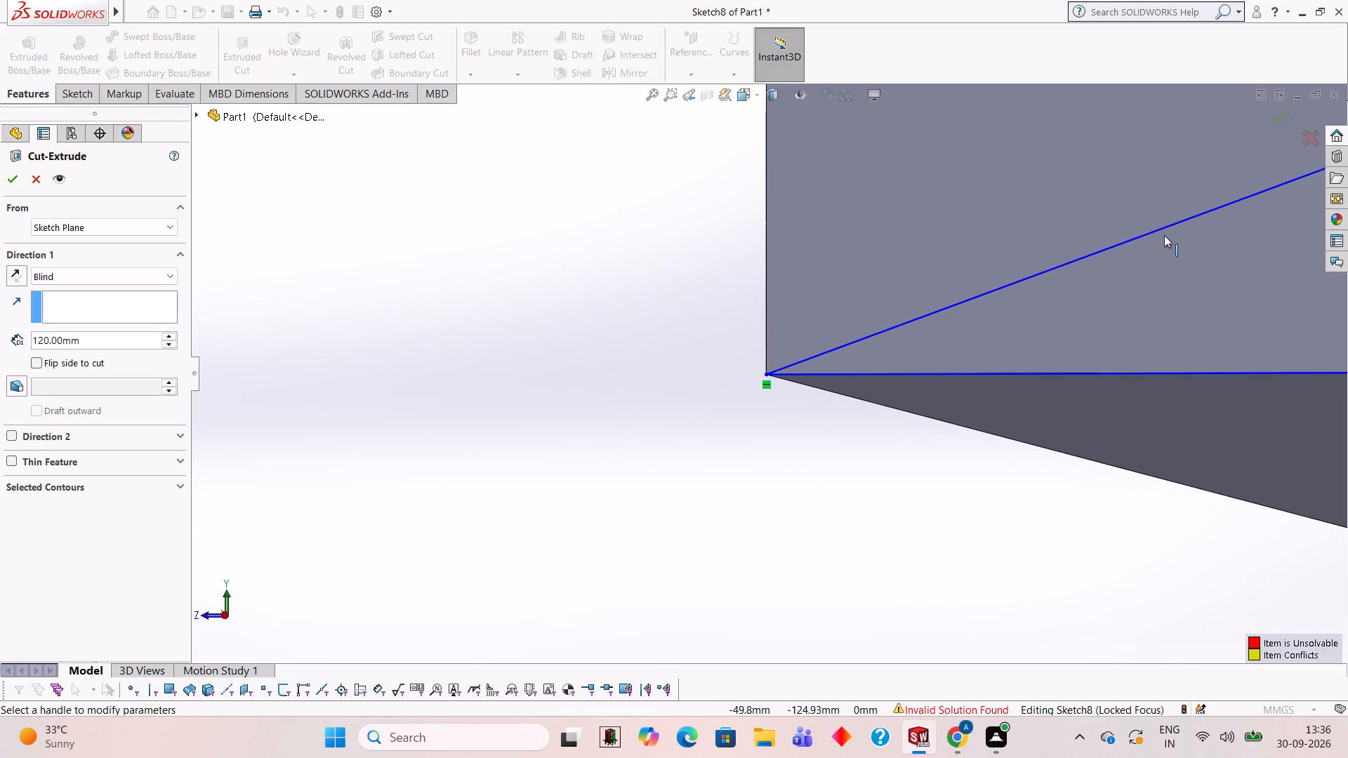
pyautogui.scroll(11, 1164, 235)
pyautogui.scroll(-2, 1163, 234)
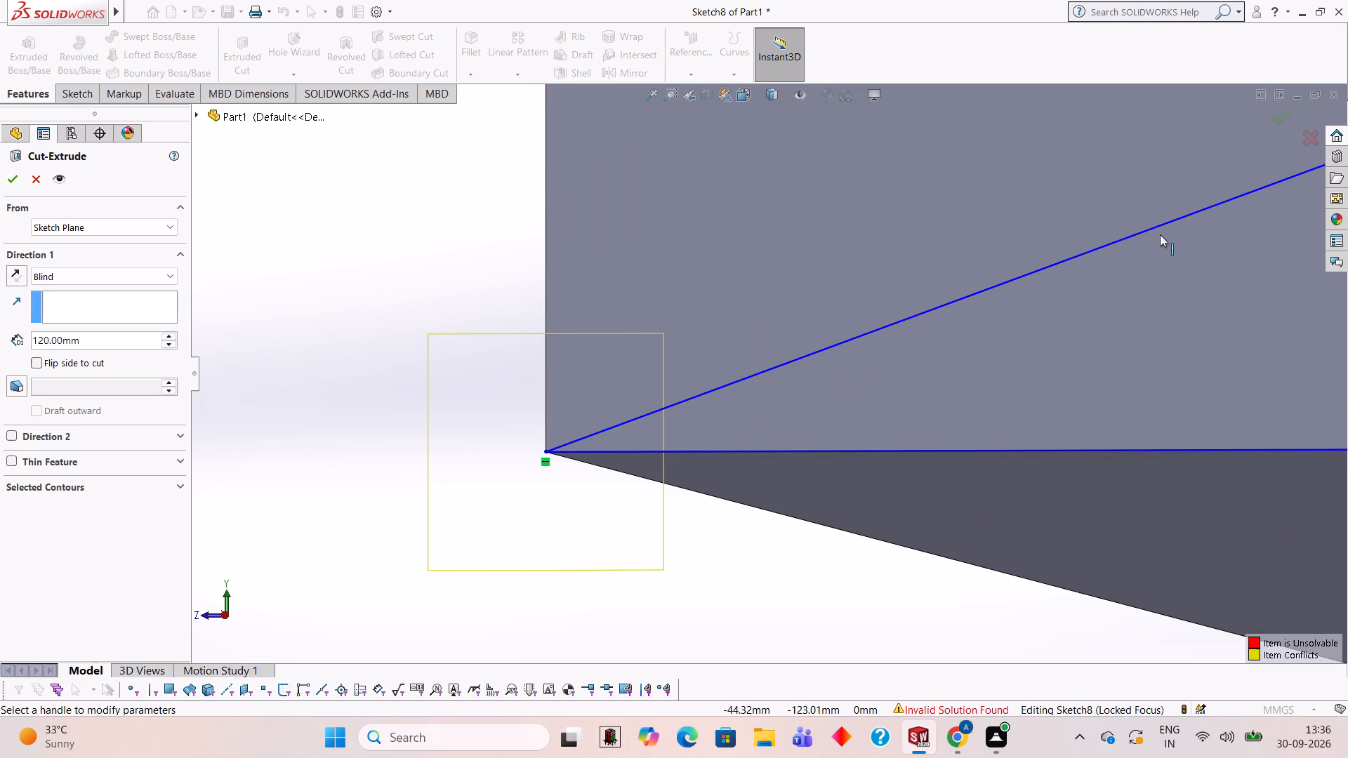
pyautogui.scroll(6, 1134, 253)
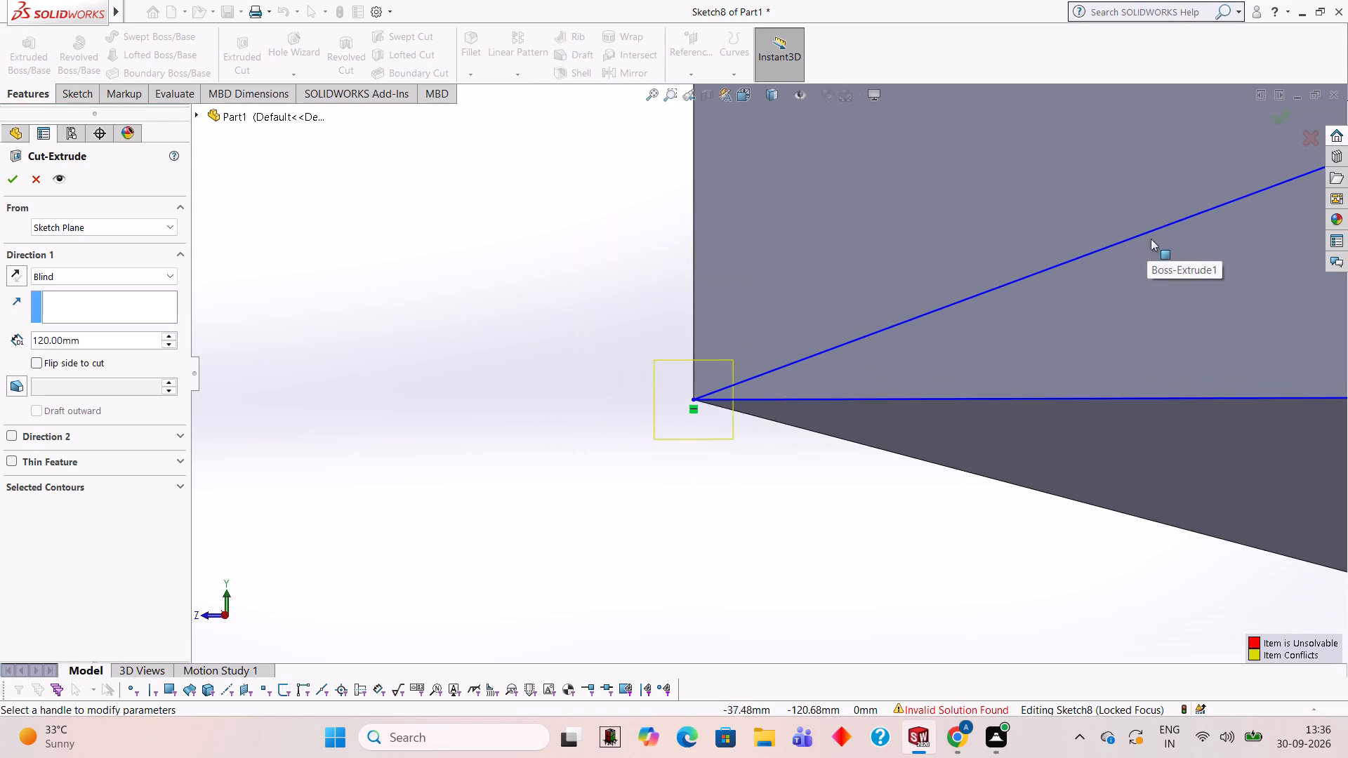
pyautogui.scroll(3, 1206, 203)
pyautogui.scroll(9, 1241, 142)
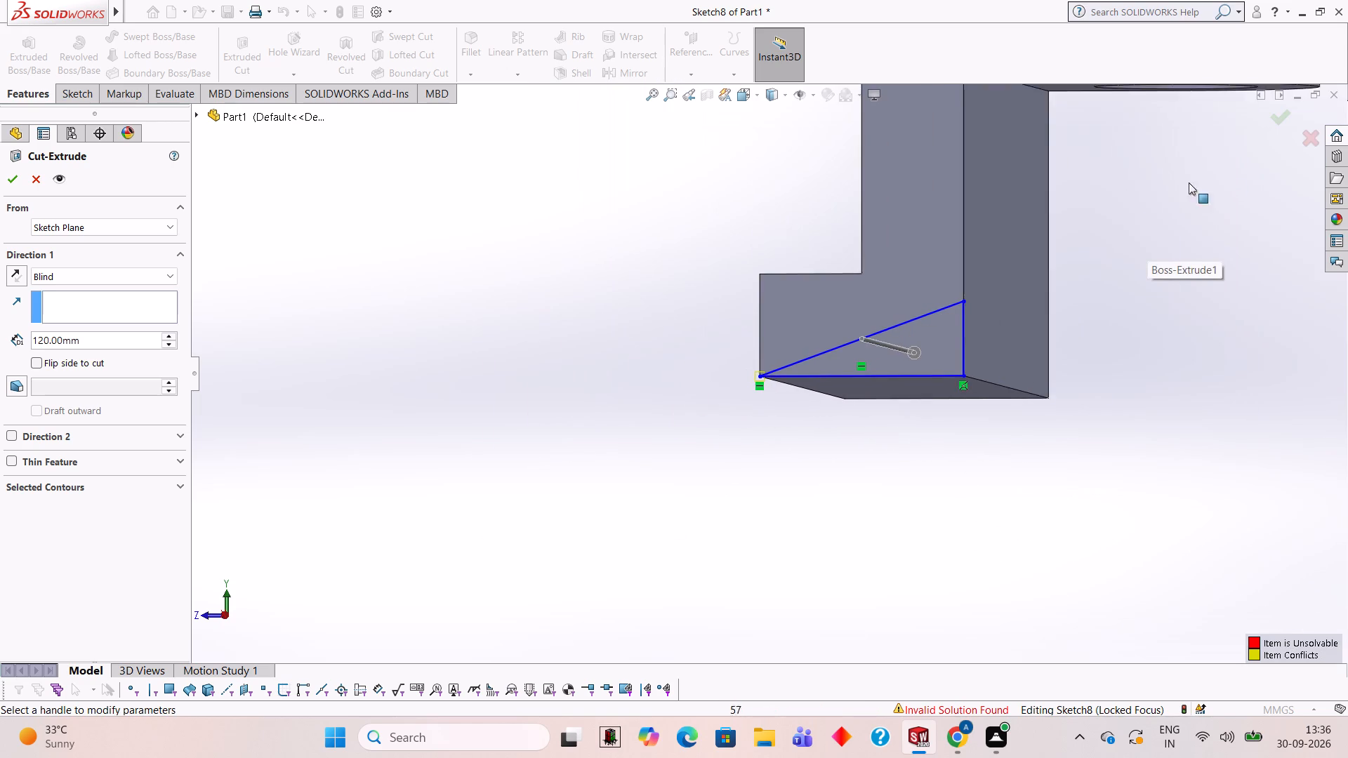
pyautogui.scroll(-3, 1089, 173)
pyautogui.scroll(3, 1003, 171)
pyautogui.scroll(-2, 949, 180)
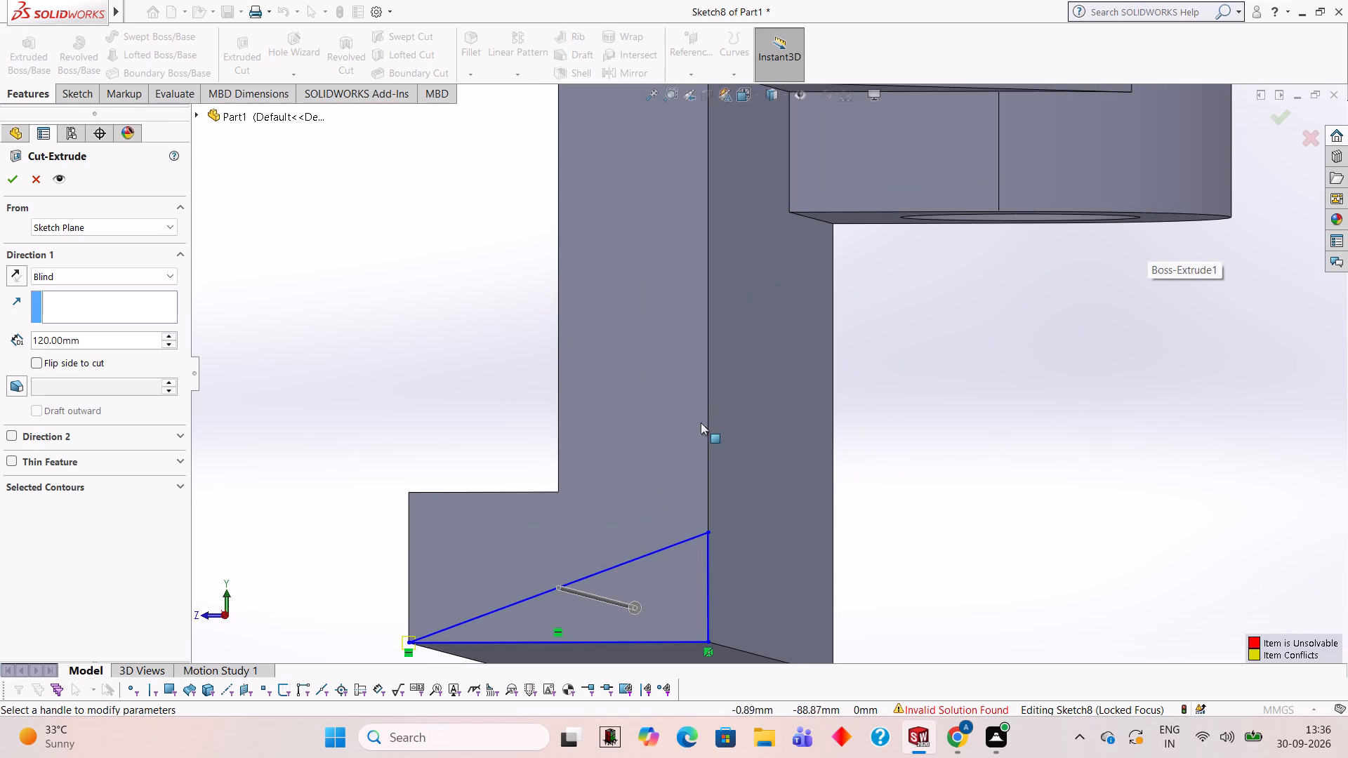
pyautogui.scroll(-3, 726, 600)
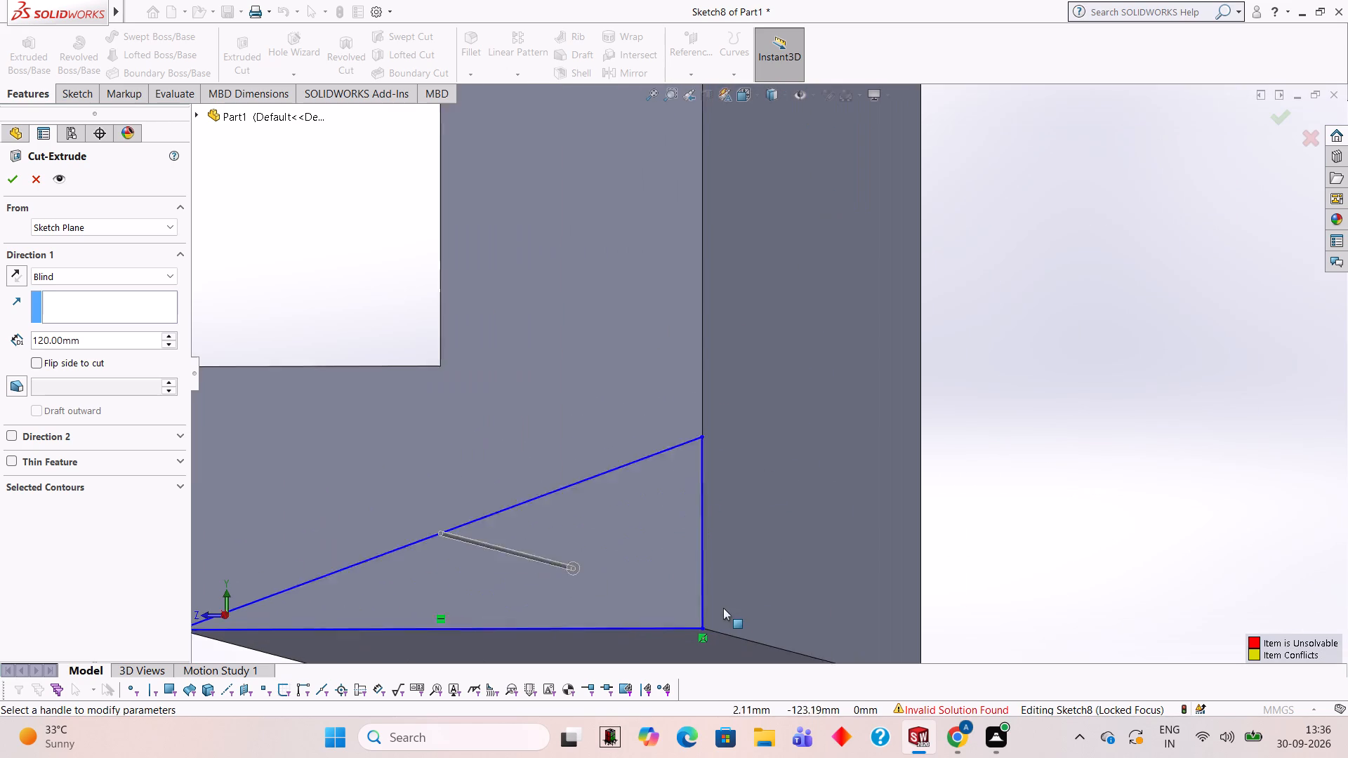
pyautogui.scroll(-1, 723, 608)
pyautogui.scroll(2, 613, 565)
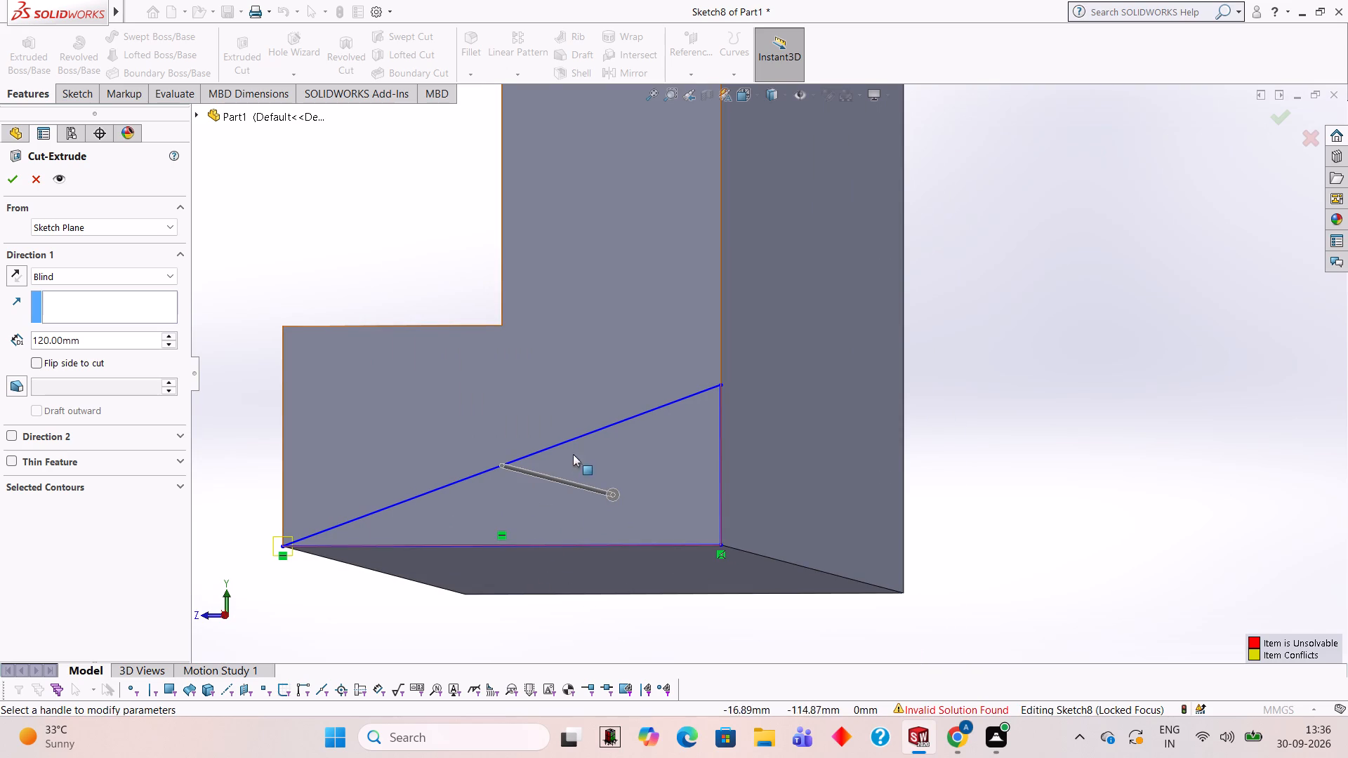
# Cancel the cut, undo the triangle's sketch lines and leave the emptied sketch.
pyautogui.hotkey('ctrl', 'z')
pyautogui.hotkey('ctrl', 'z')
pyautogui.hotkey('ctrl', 'z')
pyautogui.press('Escape')
pyautogui.hotkey('ctrl', 'z')
pyautogui.hotkey('ctrl', 'z')
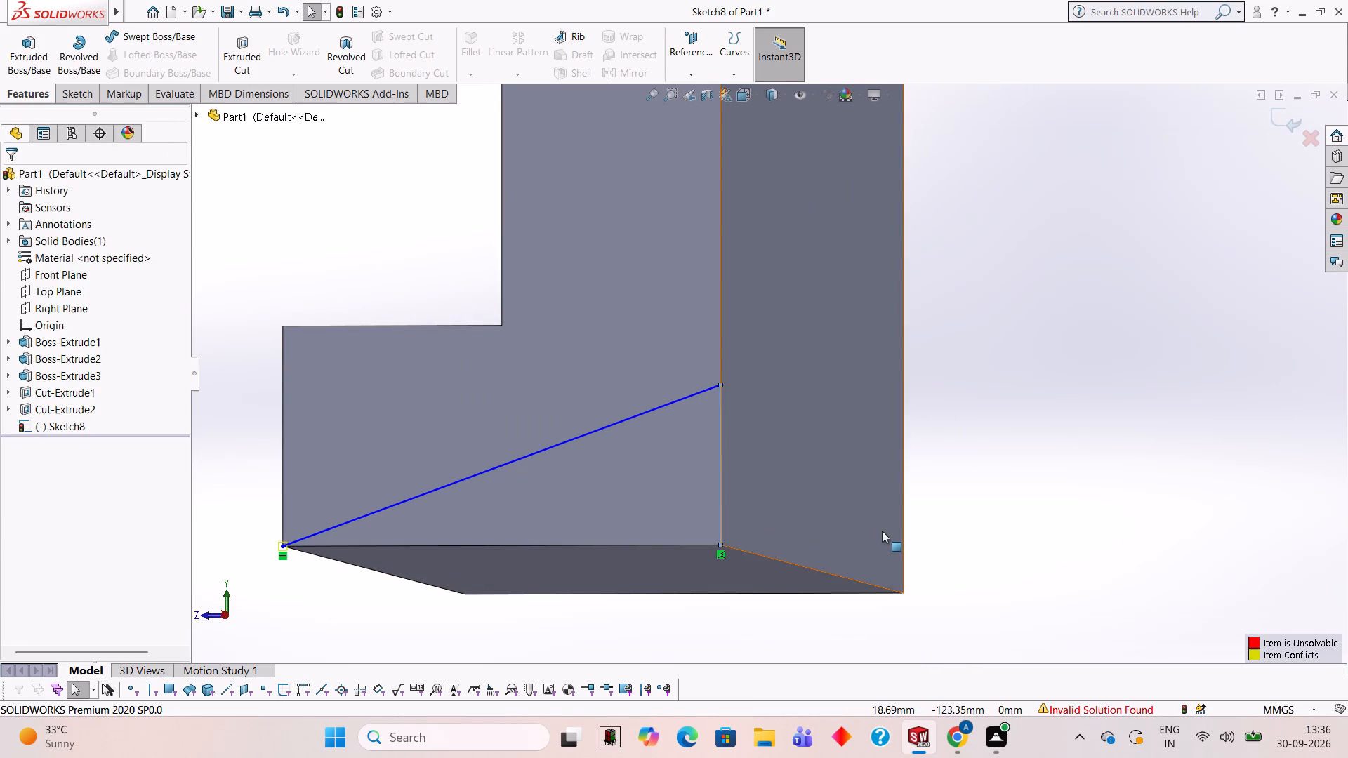
pyautogui.hotkey('ctrl', 'z')
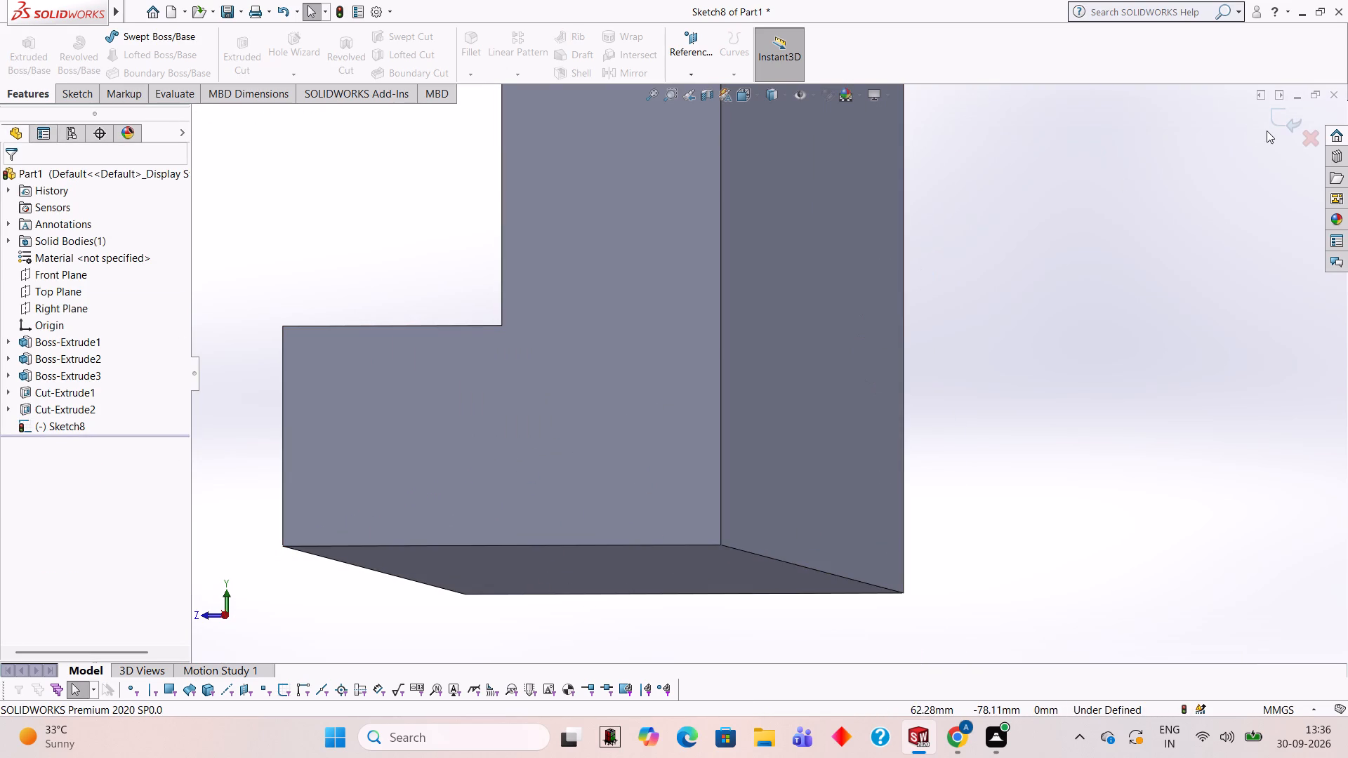
pyautogui.click(1276, 119)
# Start a new sketch on the same C-shaped end face, viewed face-on.
pyautogui.click(609, 332)
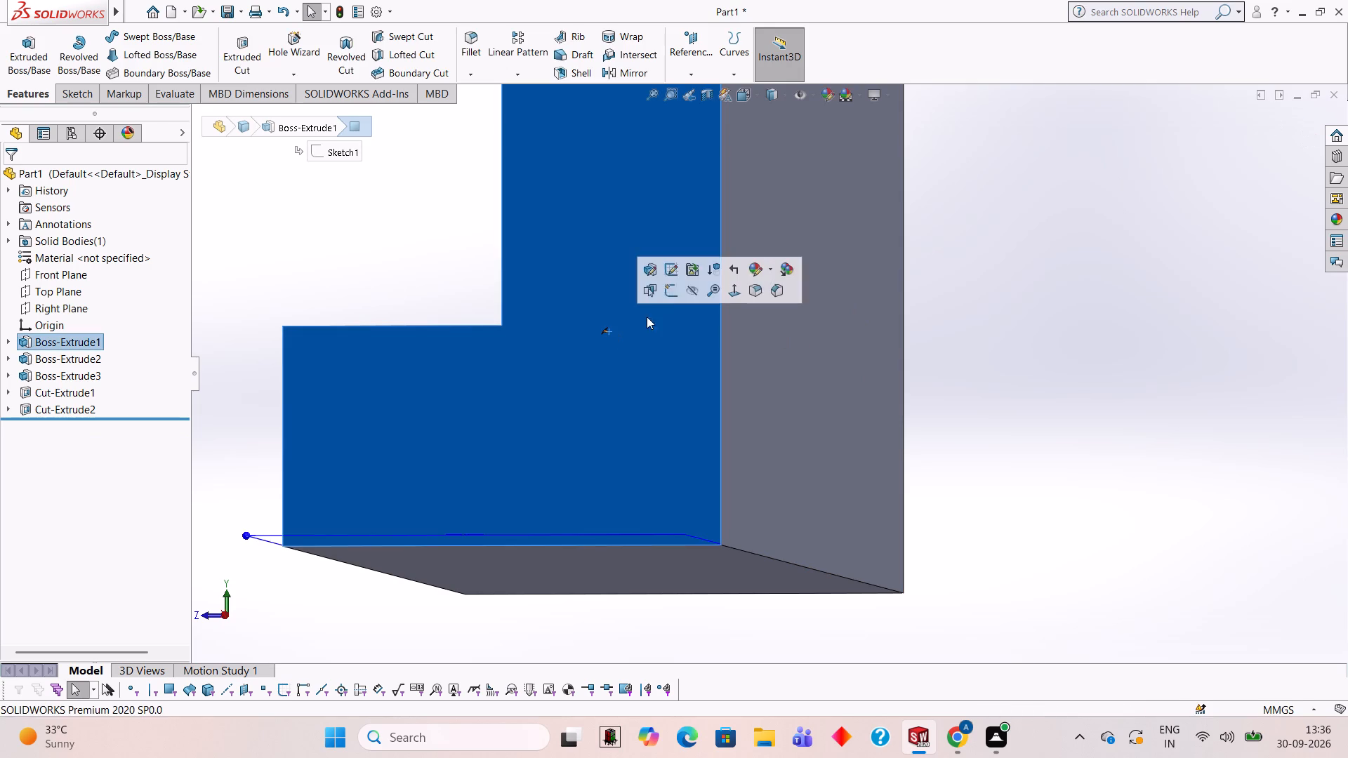
pyautogui.click(670, 296)
pyautogui.hotkey('ctrl', '8')
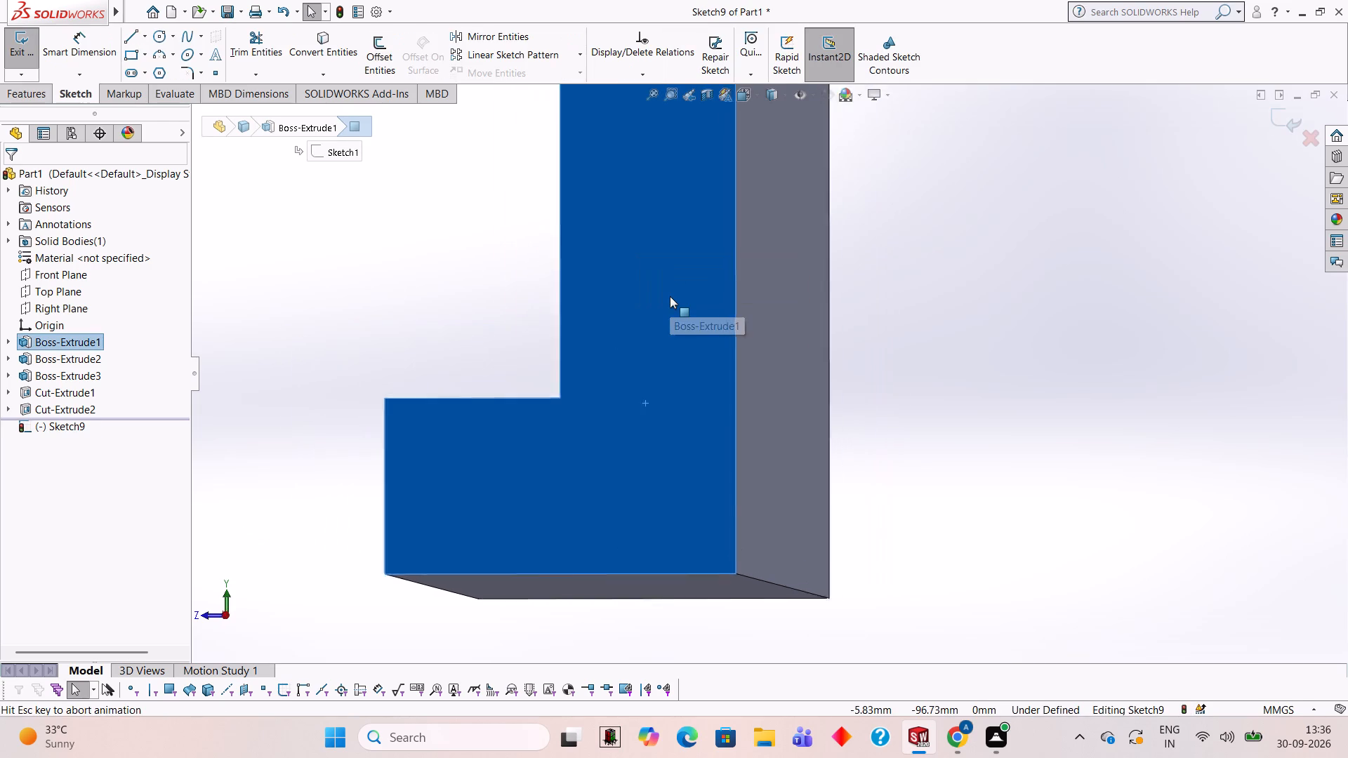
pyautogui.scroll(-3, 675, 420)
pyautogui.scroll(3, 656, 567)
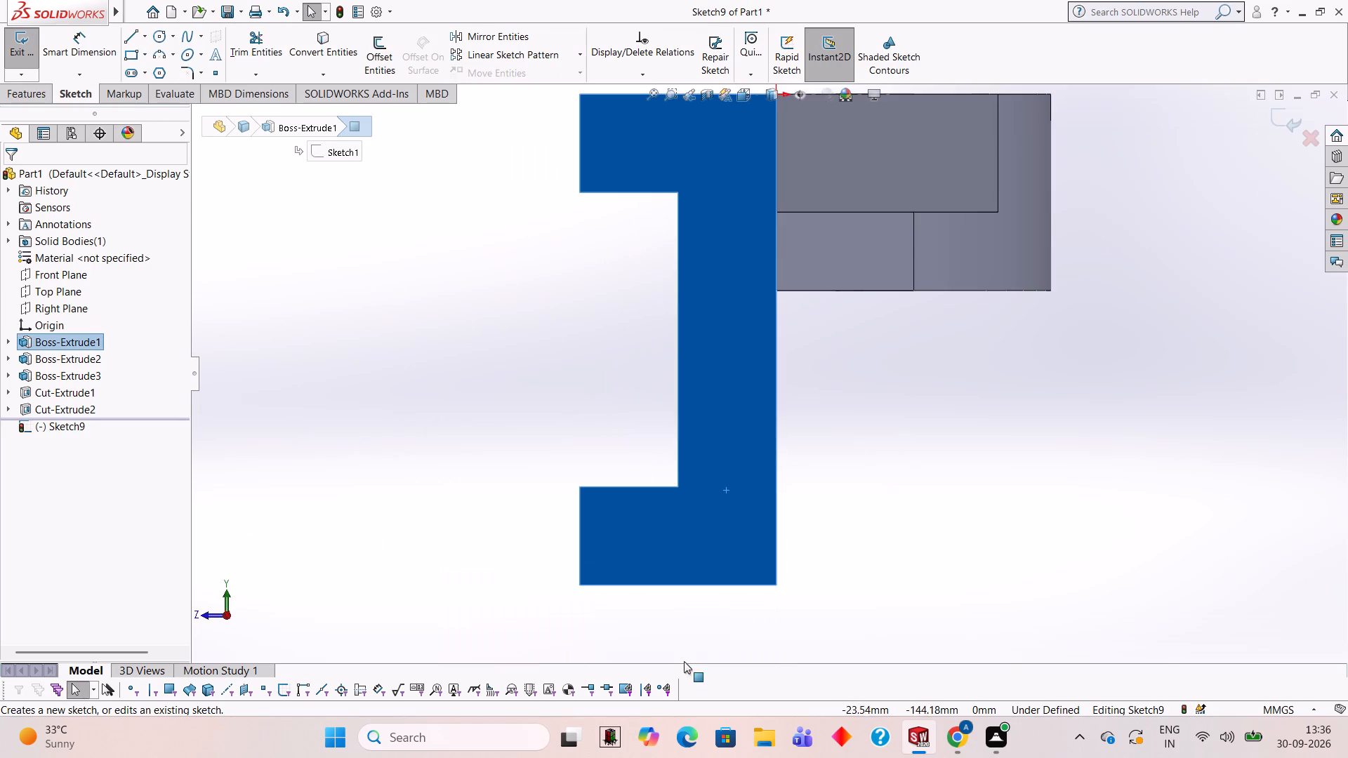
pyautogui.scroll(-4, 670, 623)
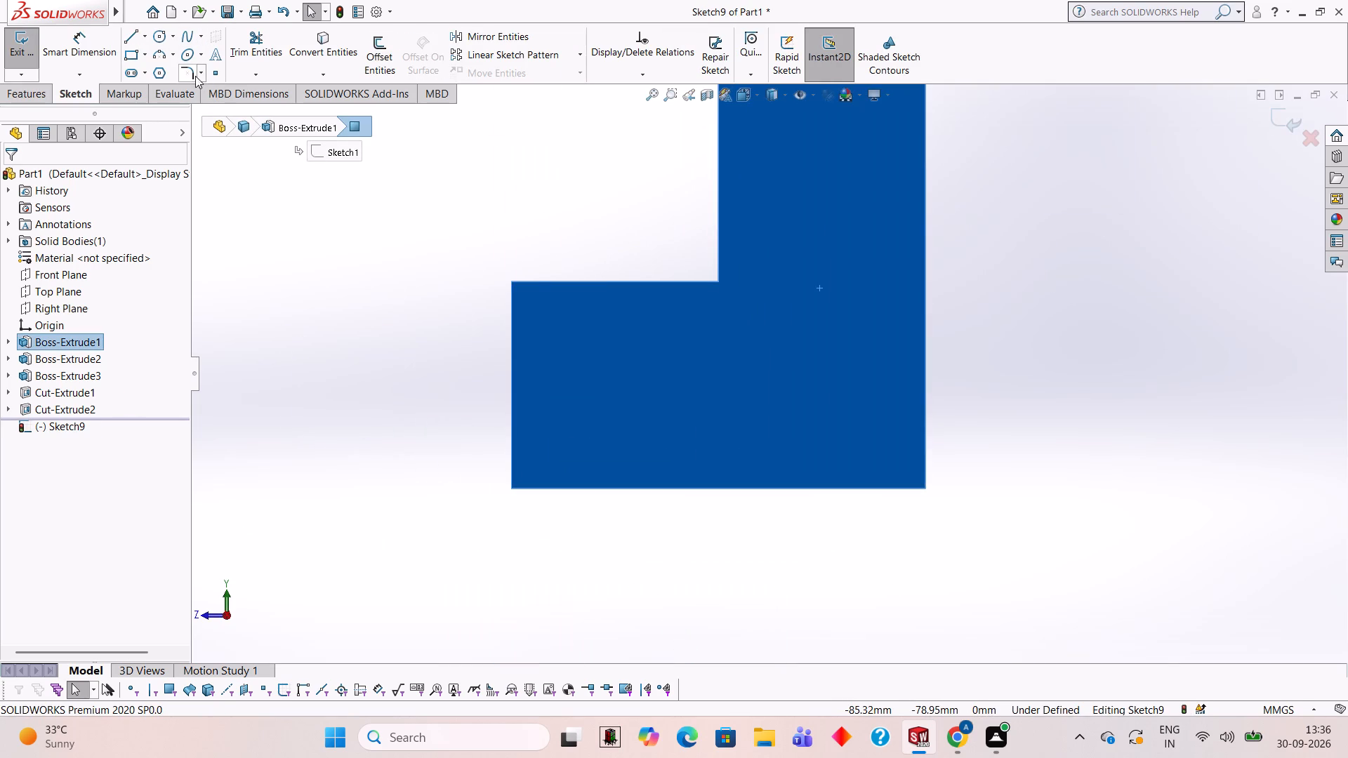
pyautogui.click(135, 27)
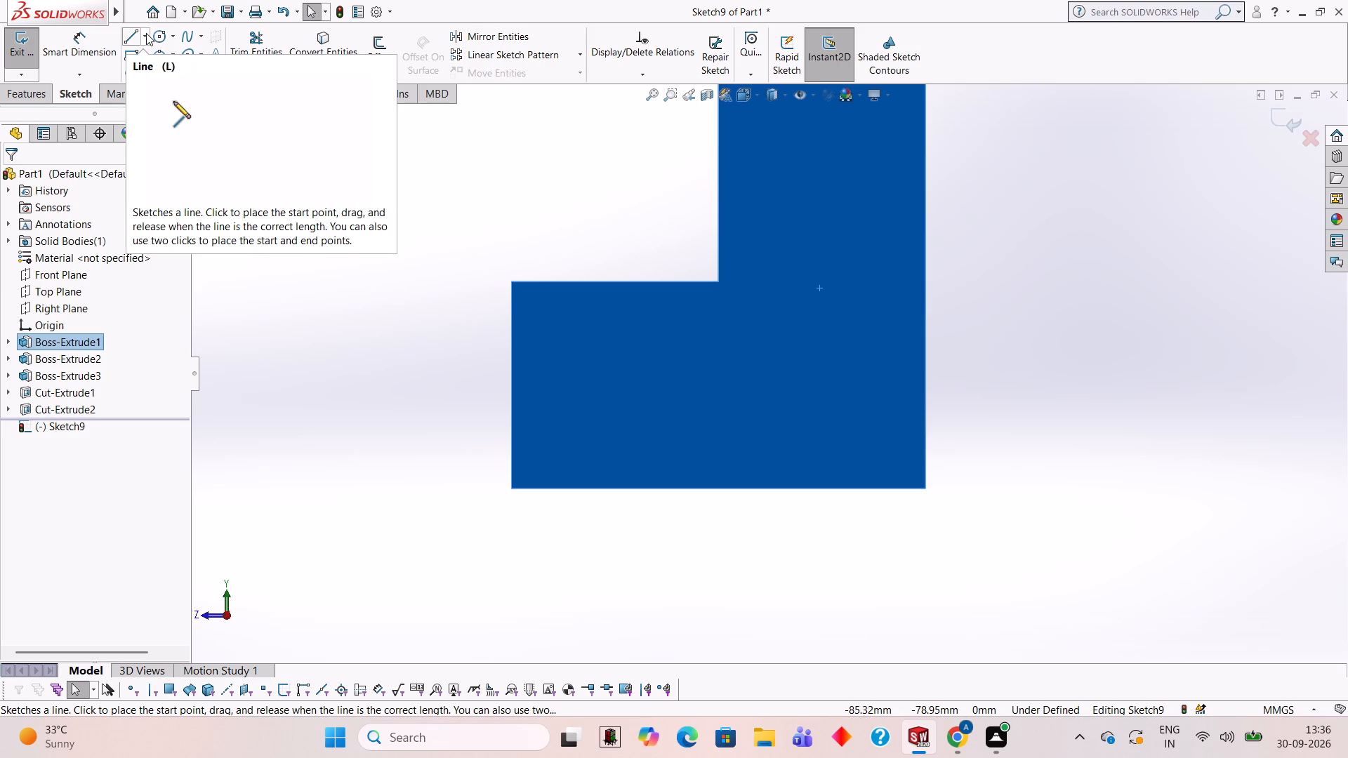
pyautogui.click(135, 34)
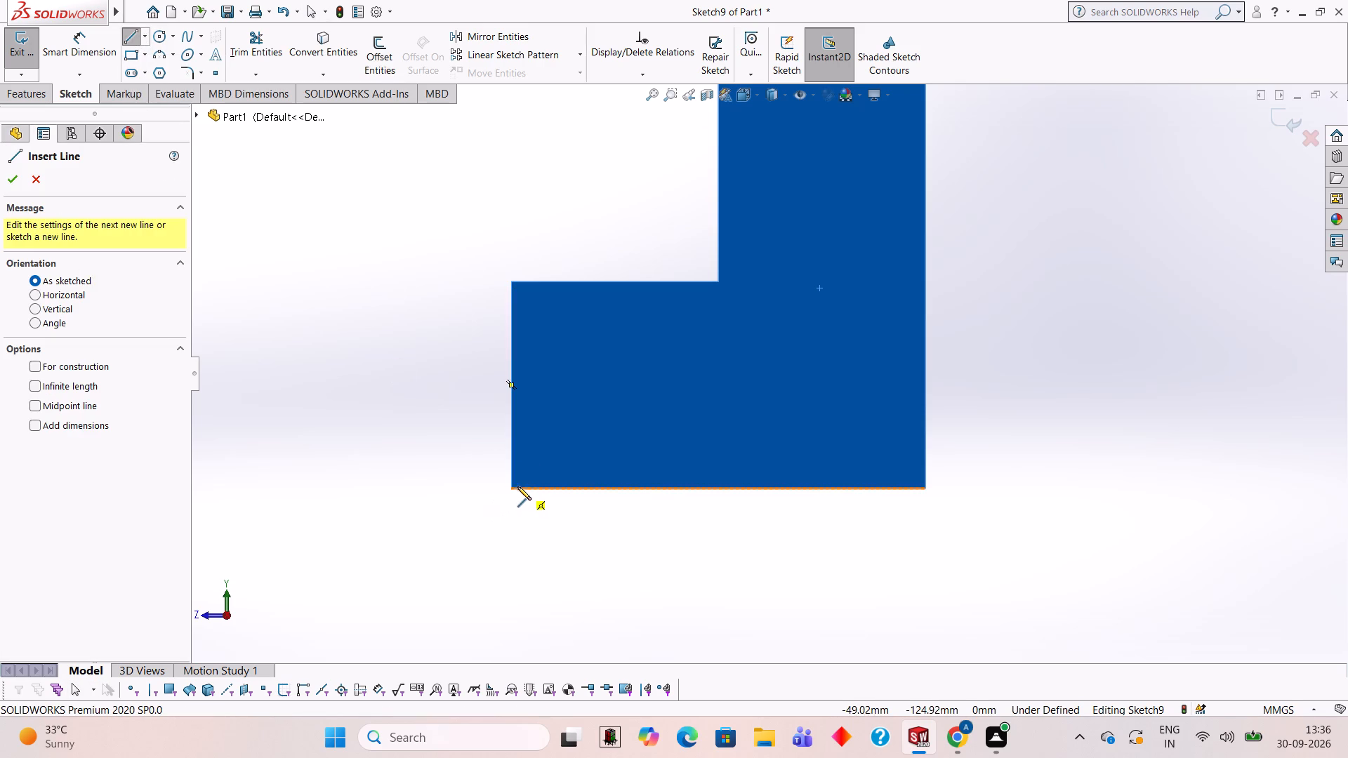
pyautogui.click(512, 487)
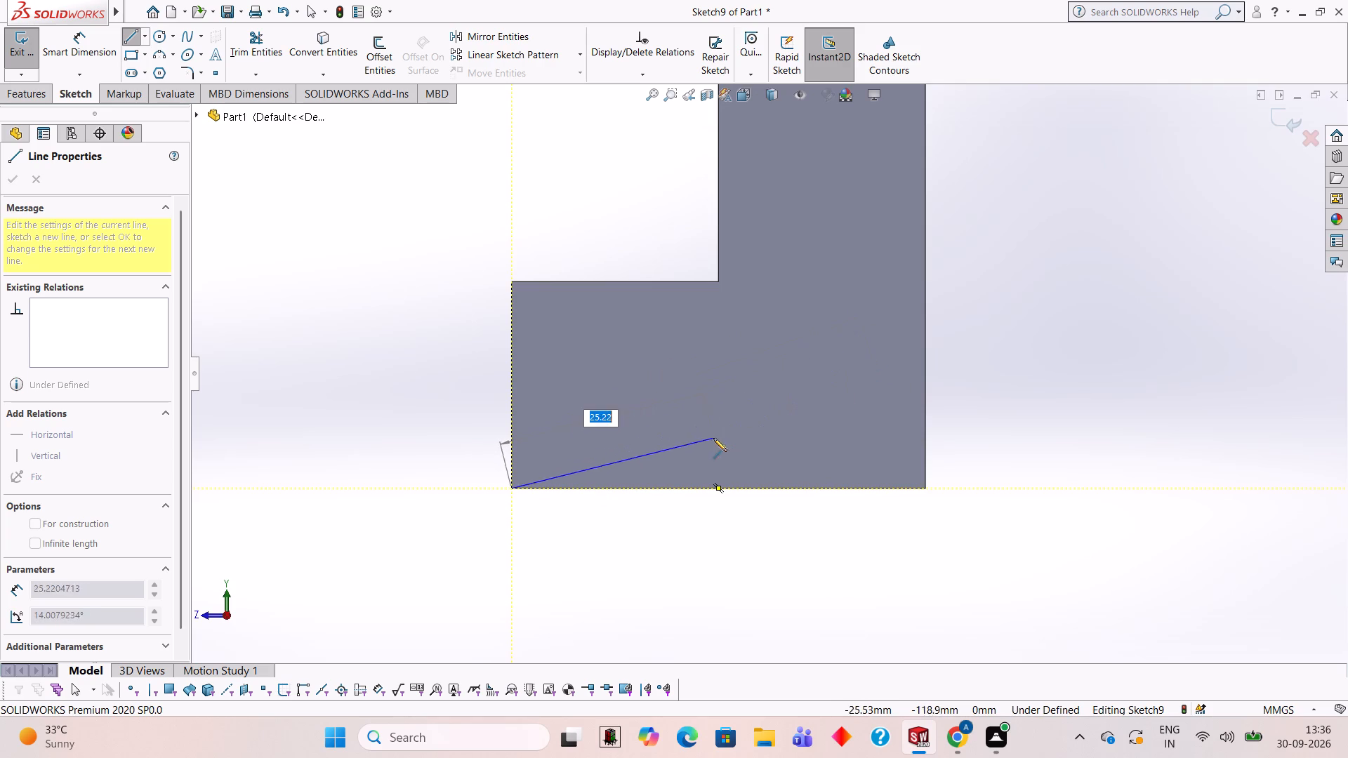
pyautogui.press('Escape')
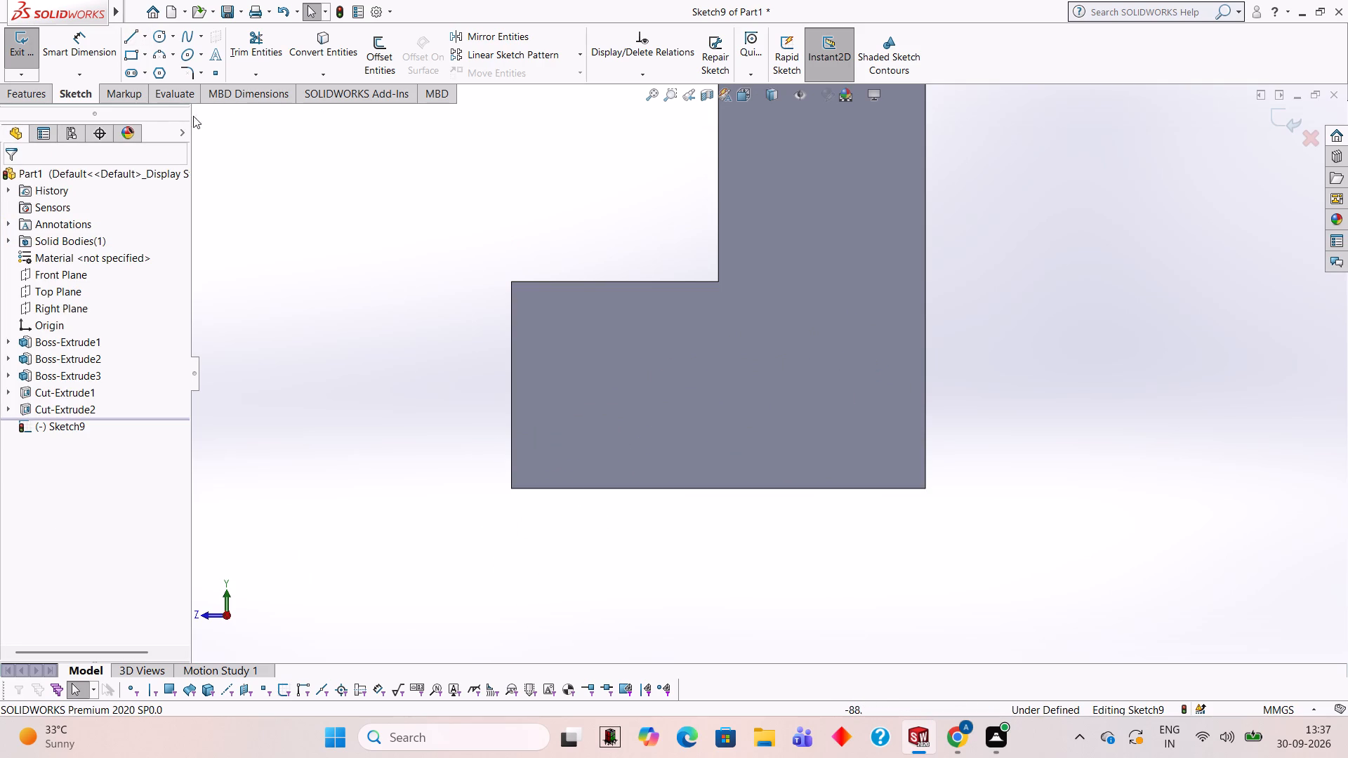
# Draw a line at a 20° angle from the lower flange's outer bottom corner to the block's back edge, about 53 mm long.
pyautogui.click(131, 41)
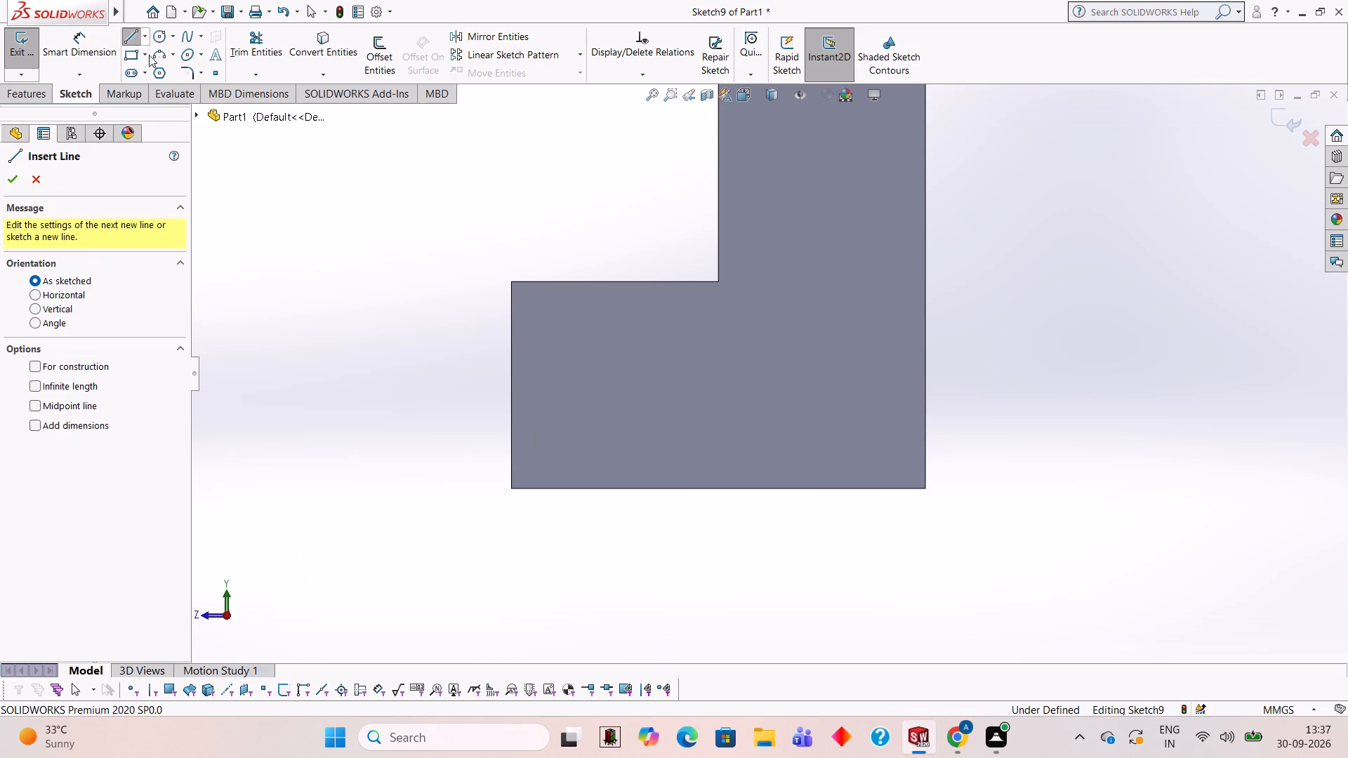
pyautogui.click(40, 322)
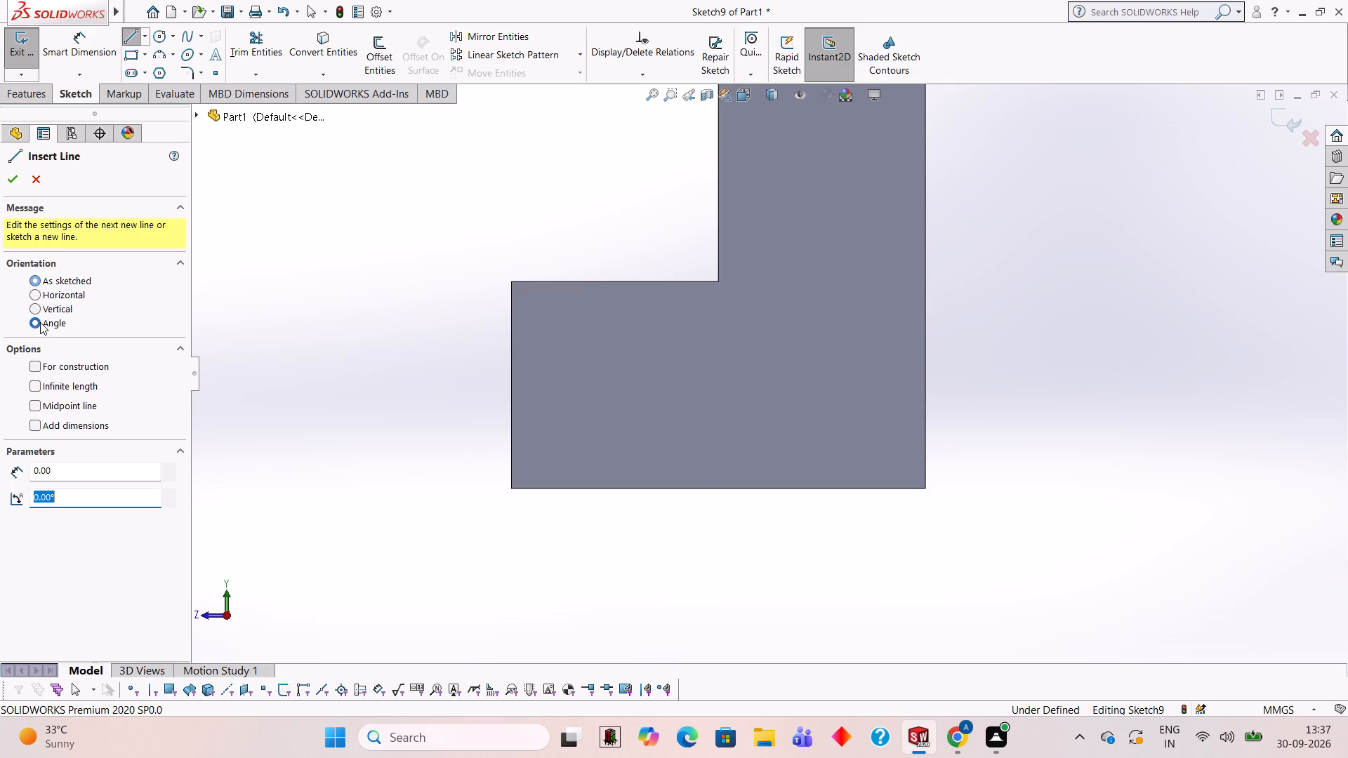
pyautogui.write('20')
pyautogui.press('Return')
pyautogui.click(510, 488)
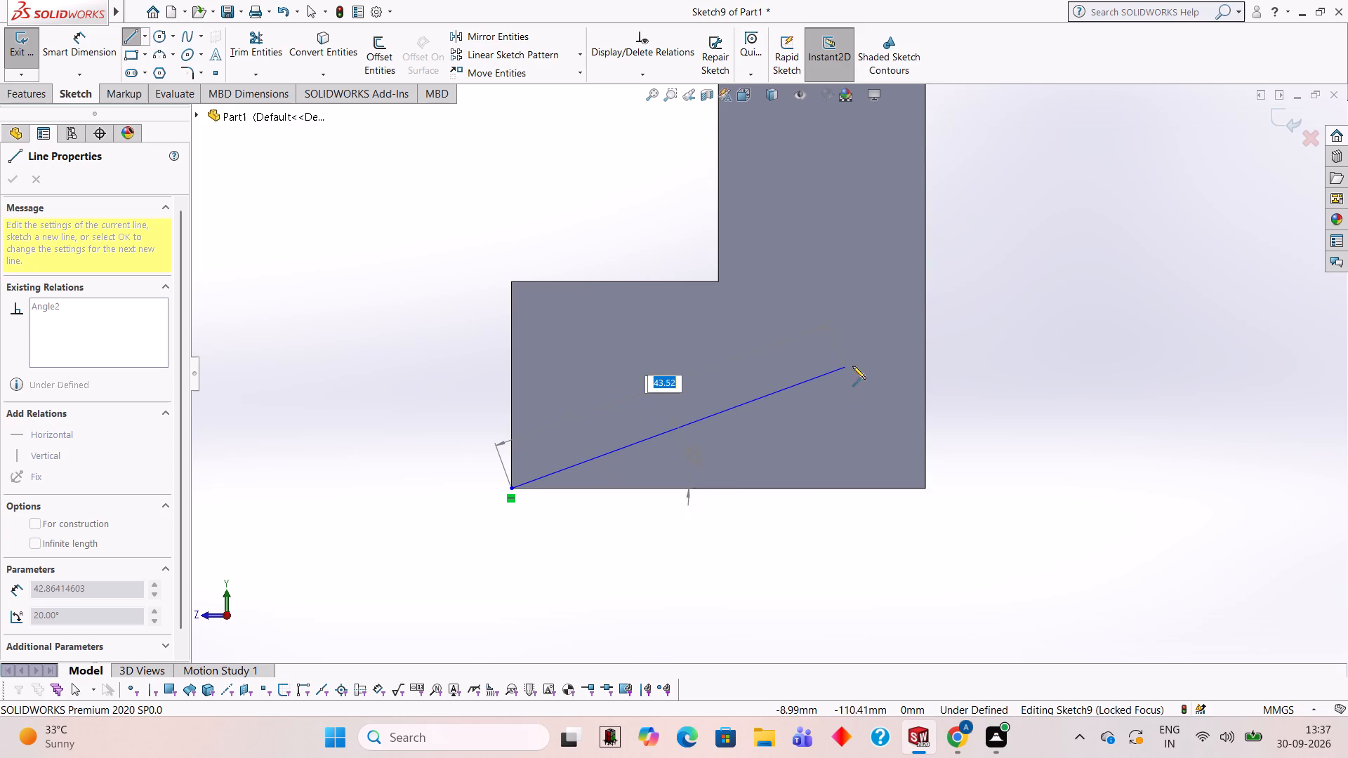
pyautogui.click(924, 338)
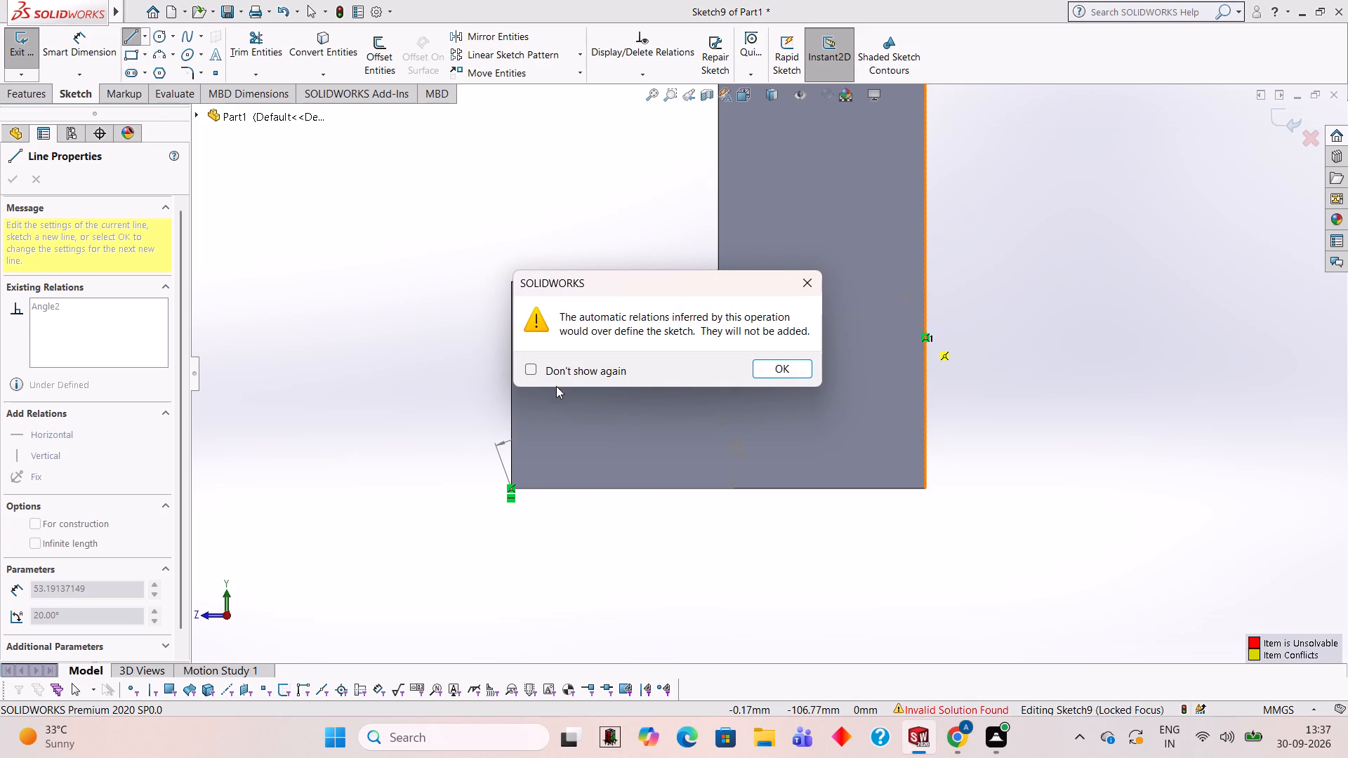
pyautogui.click(526, 366)
pyautogui.click(795, 366)
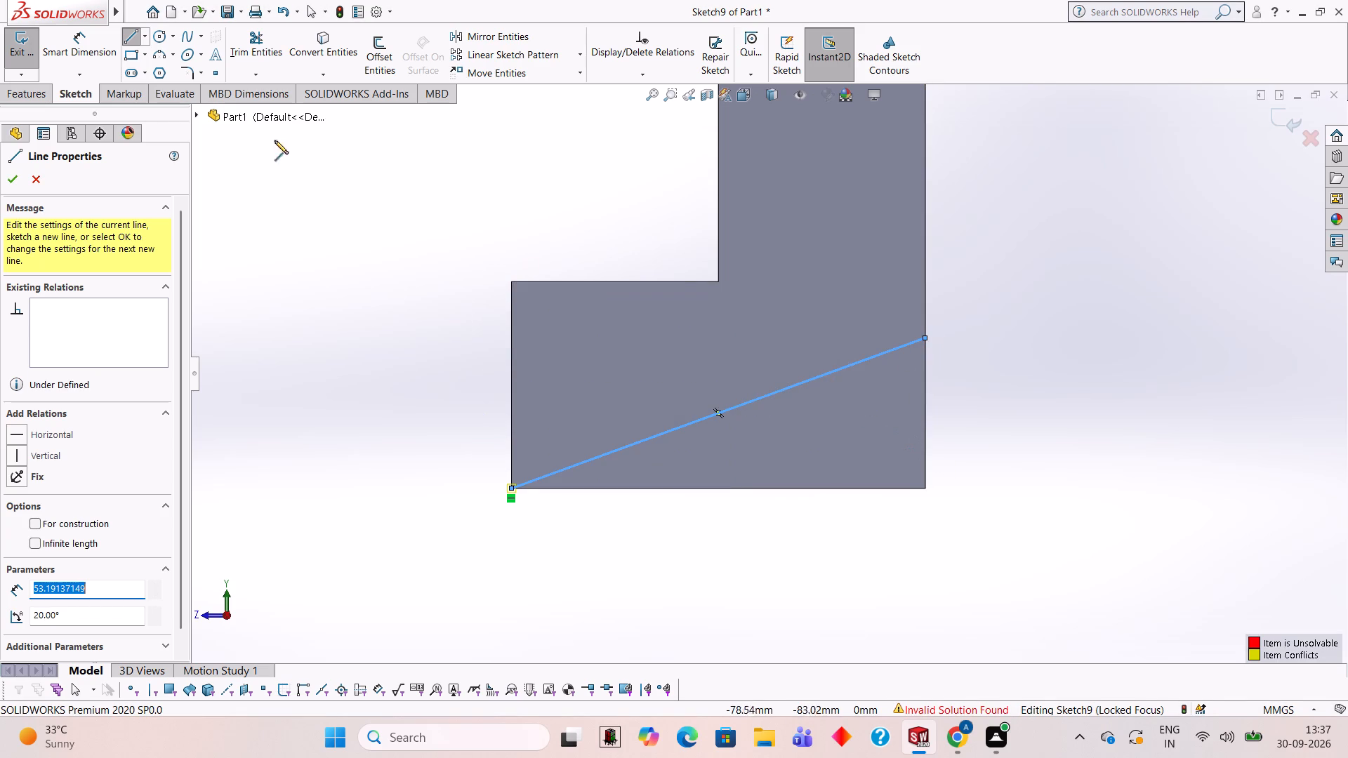
# Close the triangle with a vertical line down the back edge and a horizontal line along the bottom edge to the starting corner.
pyautogui.click(132, 43)
pyautogui.click(128, 36)
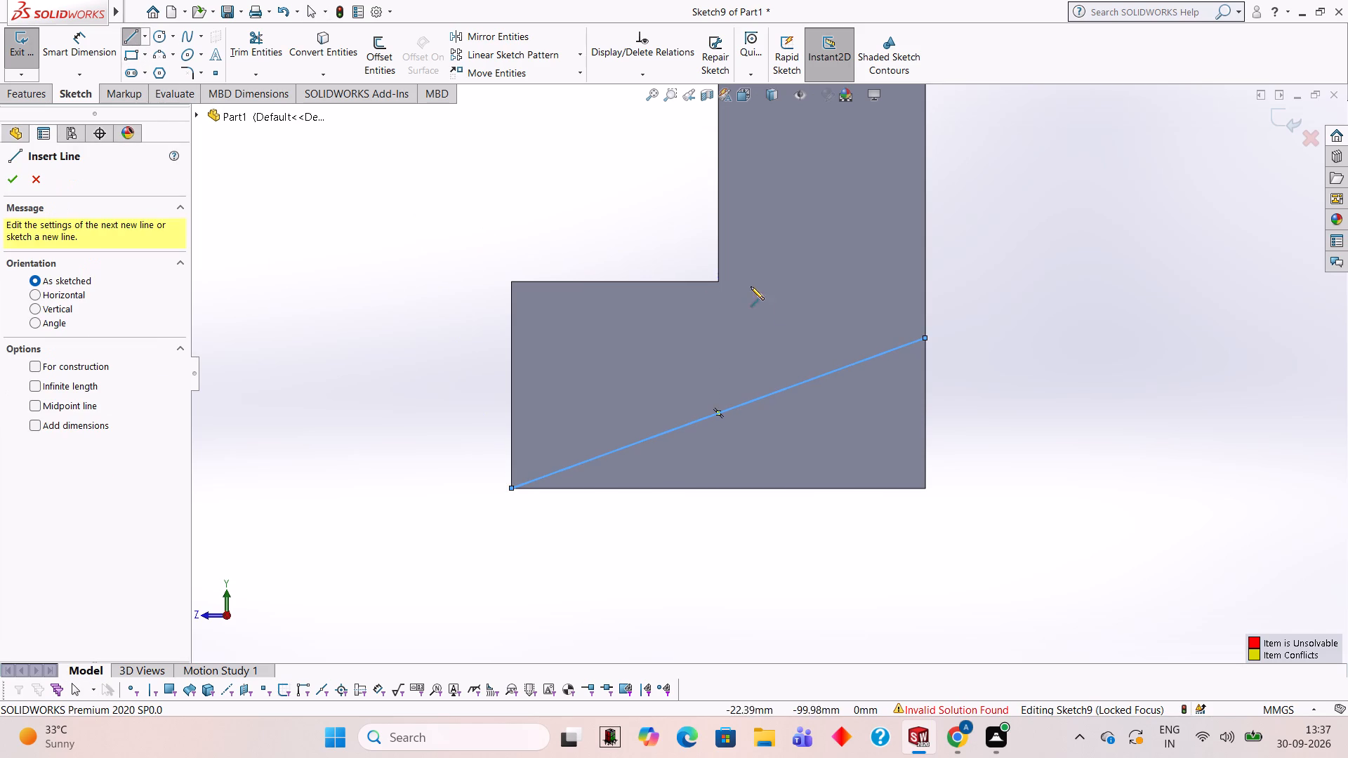
pyautogui.click(925, 338)
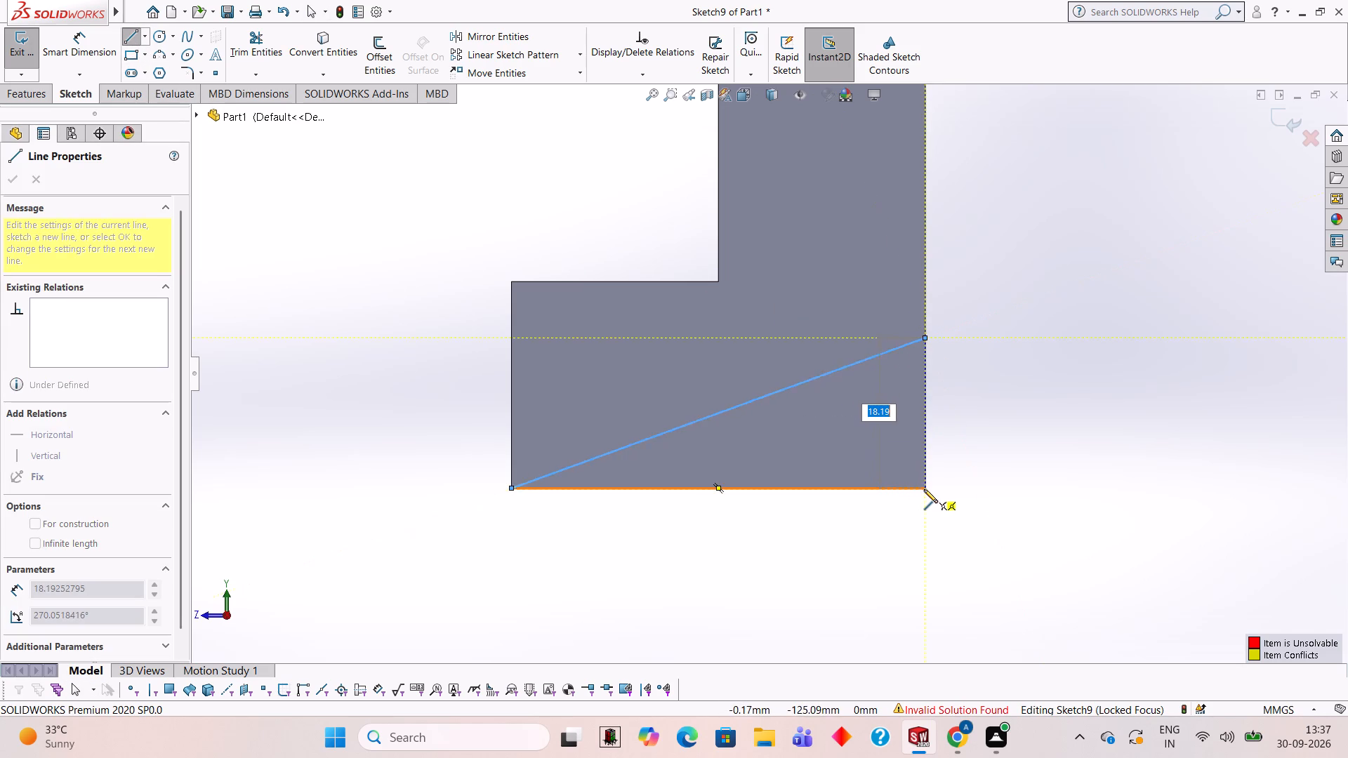
pyautogui.click(924, 488)
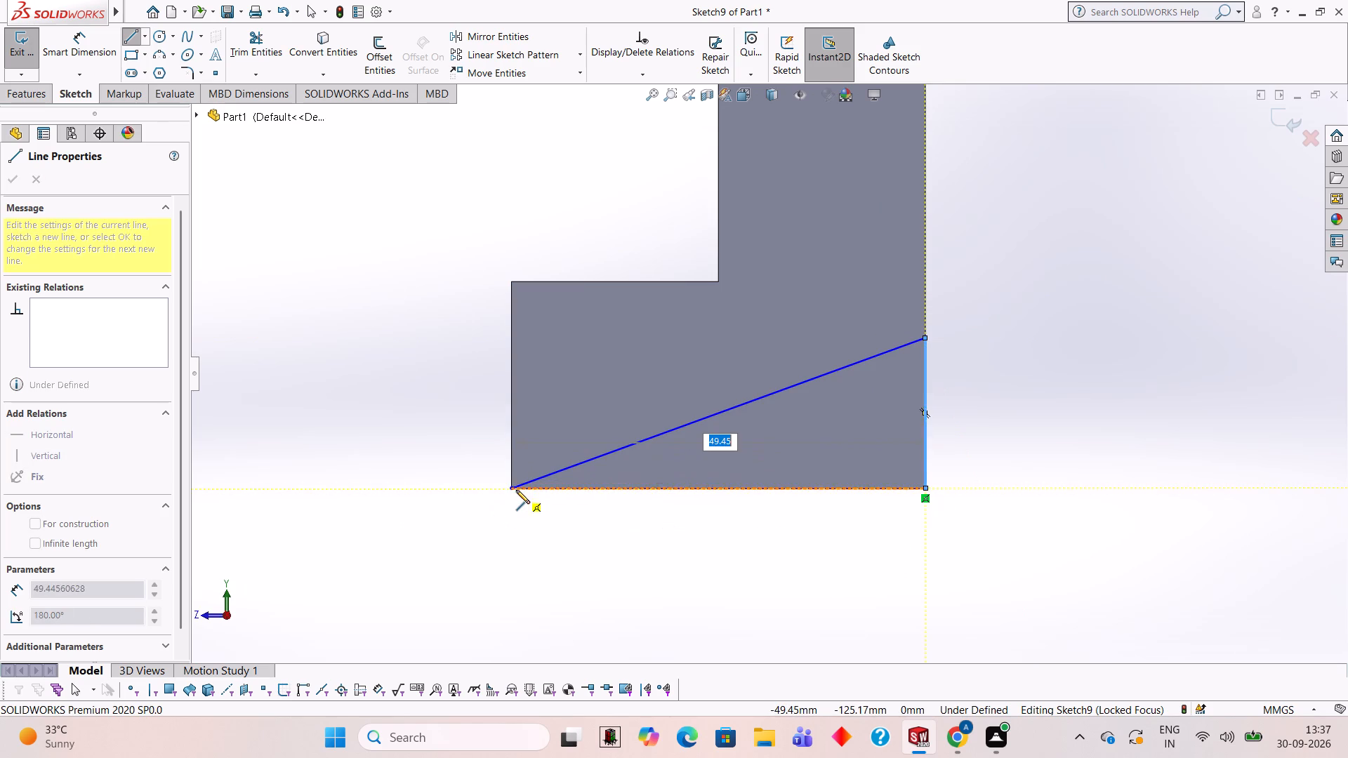
pyautogui.click(508, 486)
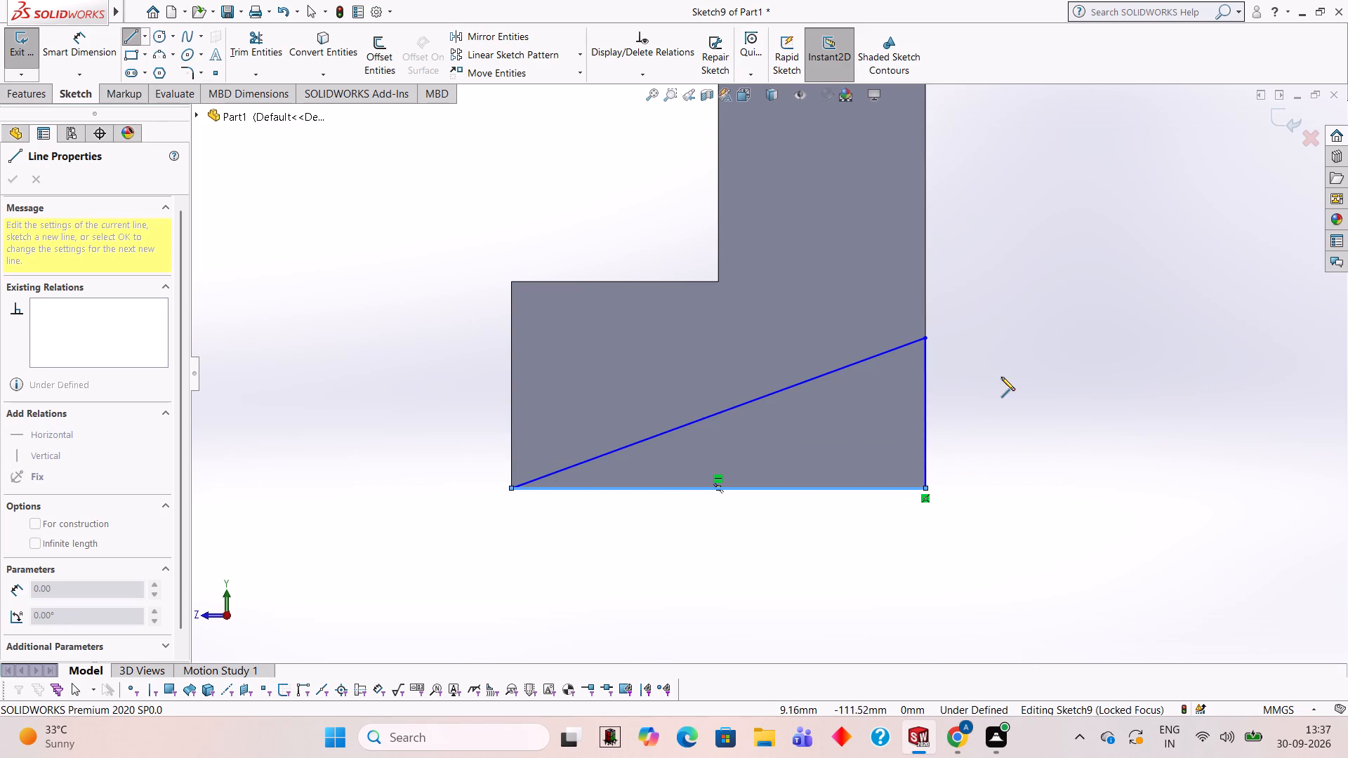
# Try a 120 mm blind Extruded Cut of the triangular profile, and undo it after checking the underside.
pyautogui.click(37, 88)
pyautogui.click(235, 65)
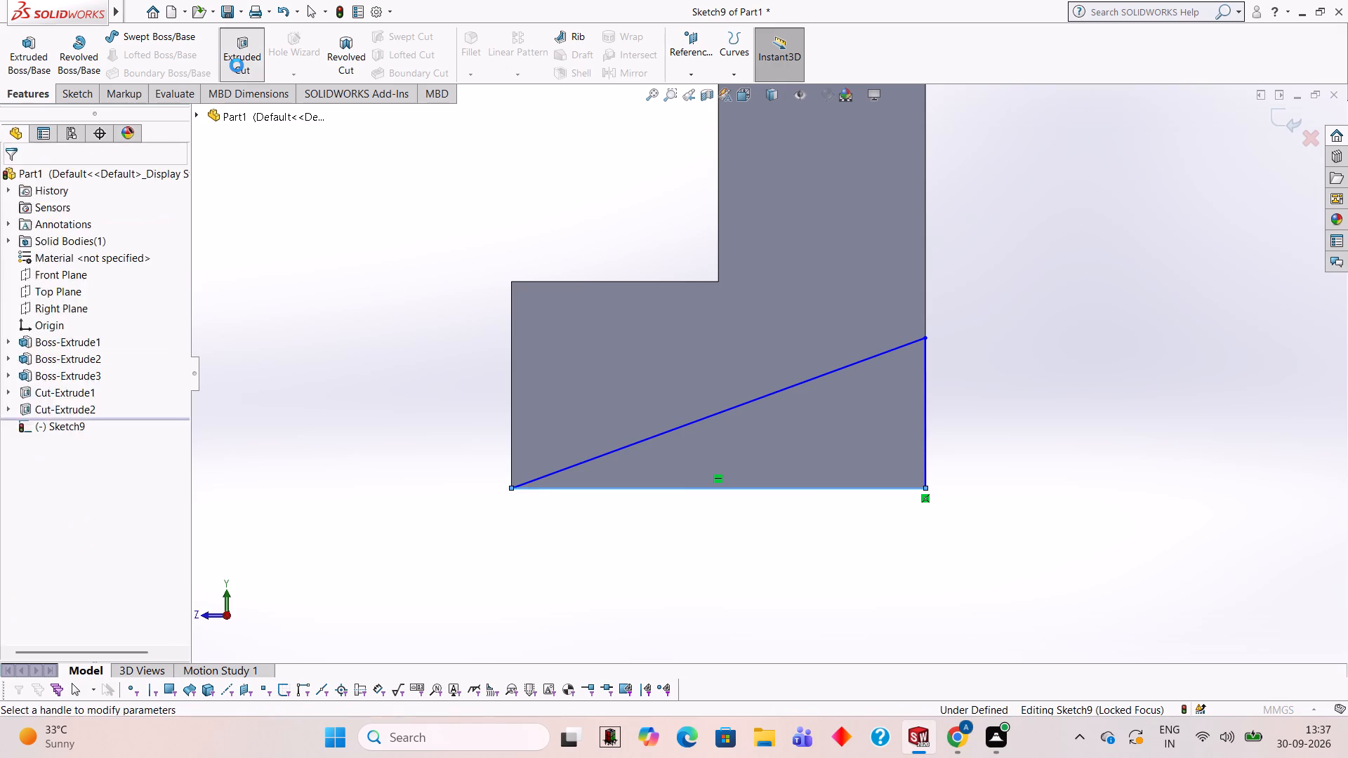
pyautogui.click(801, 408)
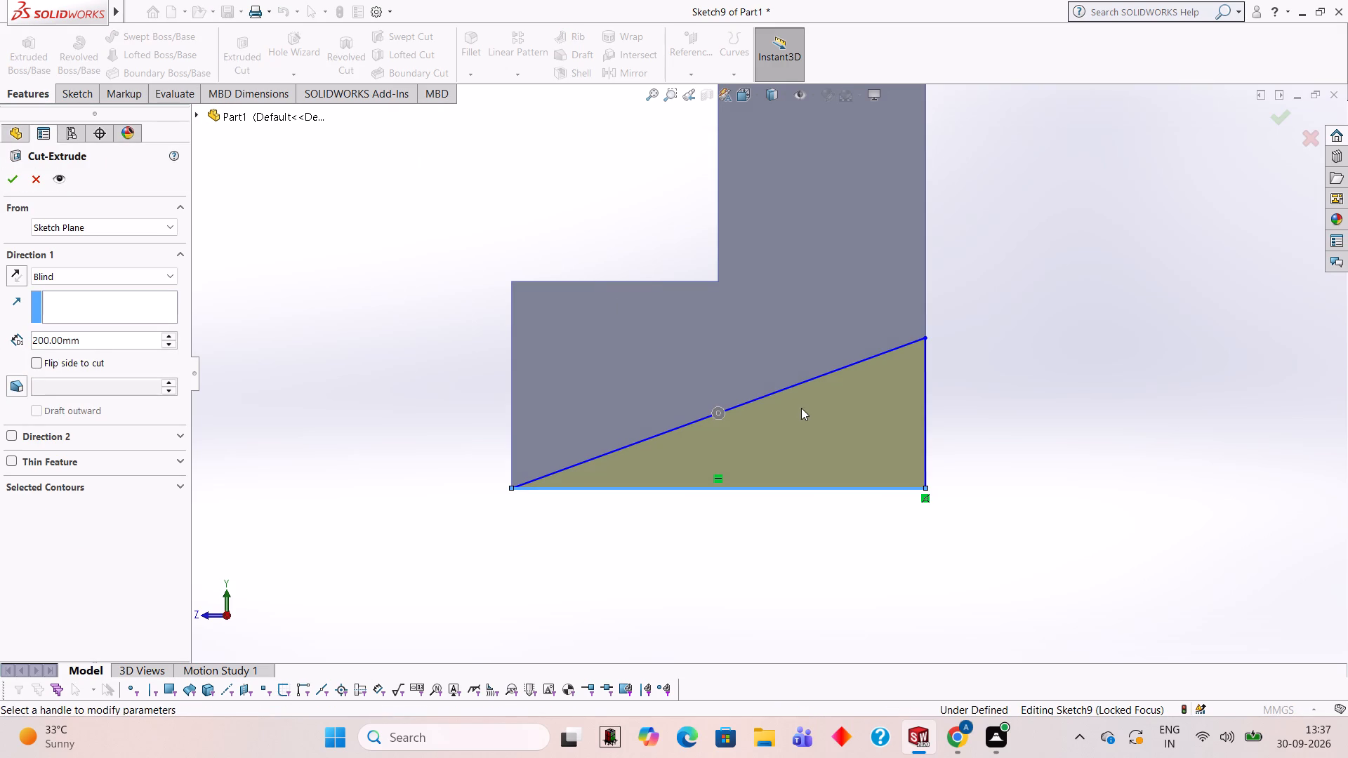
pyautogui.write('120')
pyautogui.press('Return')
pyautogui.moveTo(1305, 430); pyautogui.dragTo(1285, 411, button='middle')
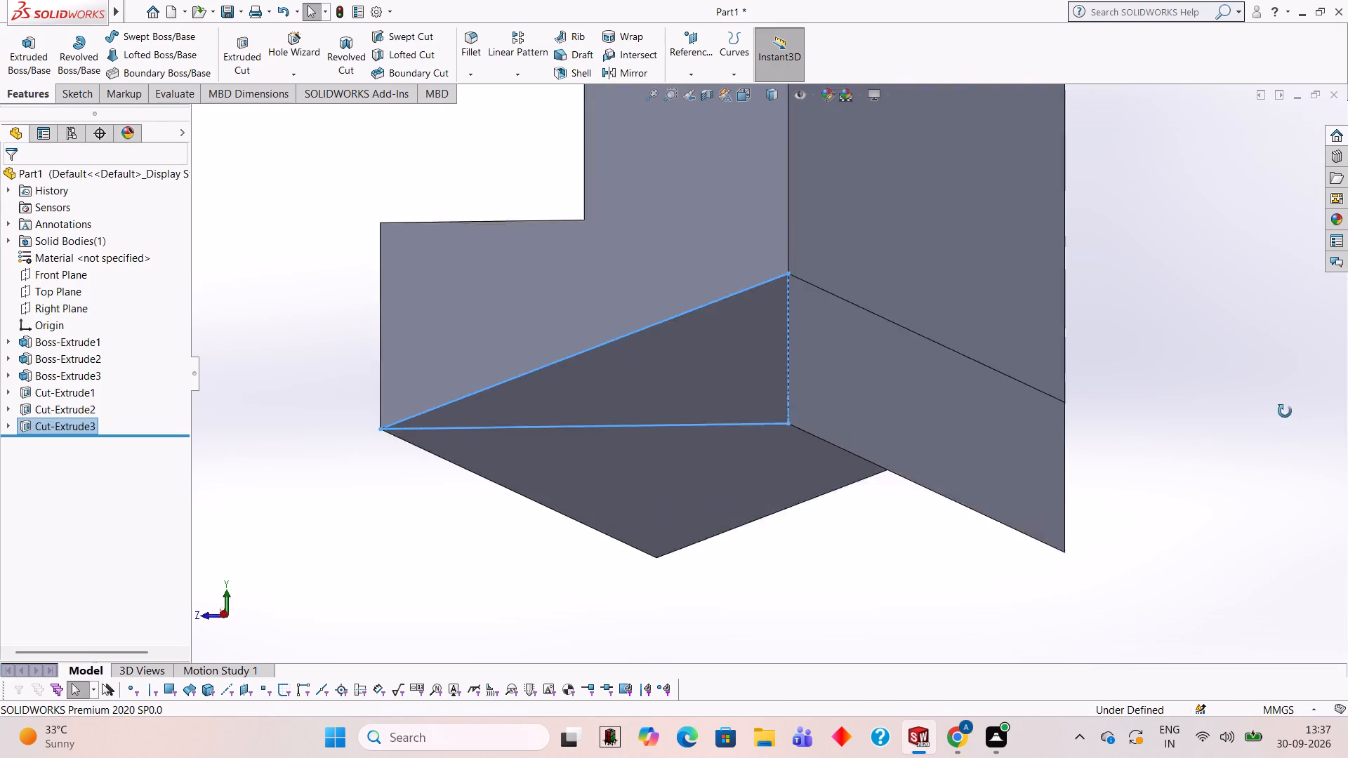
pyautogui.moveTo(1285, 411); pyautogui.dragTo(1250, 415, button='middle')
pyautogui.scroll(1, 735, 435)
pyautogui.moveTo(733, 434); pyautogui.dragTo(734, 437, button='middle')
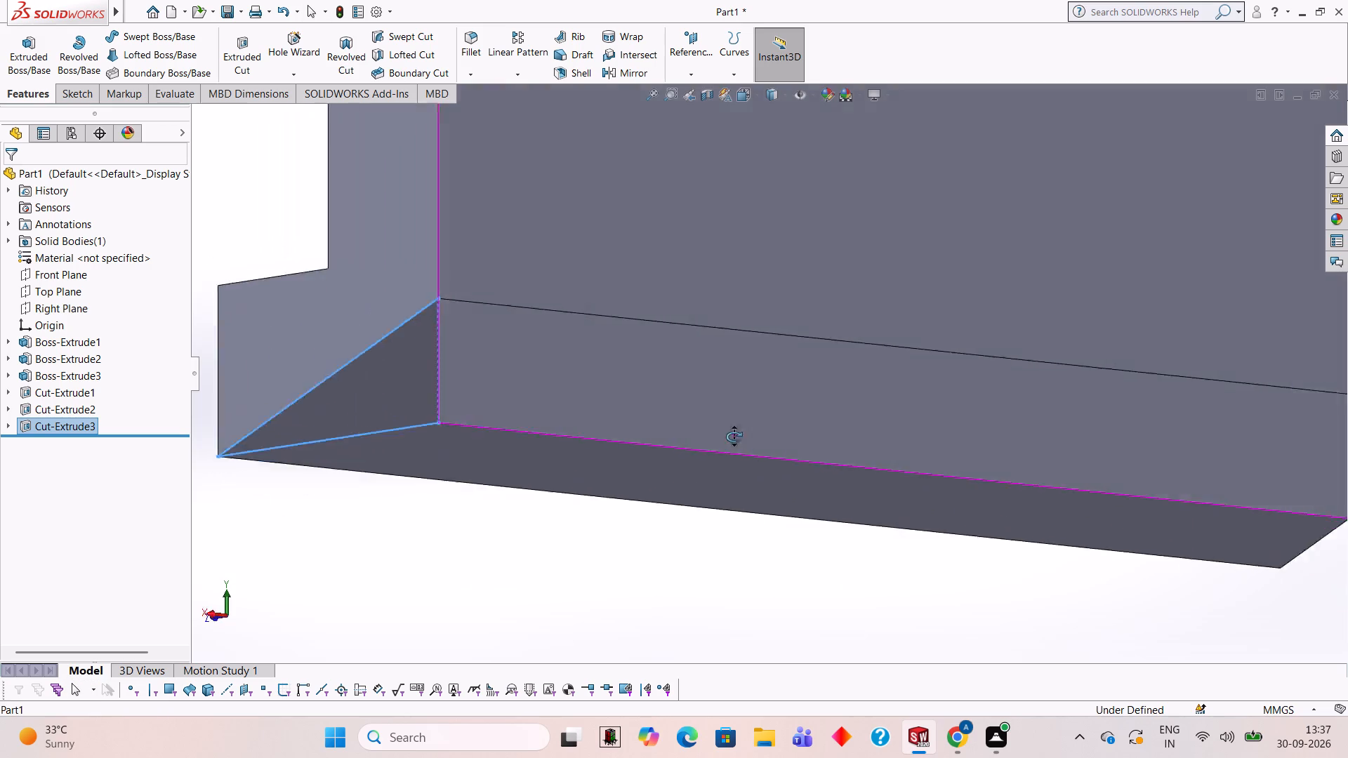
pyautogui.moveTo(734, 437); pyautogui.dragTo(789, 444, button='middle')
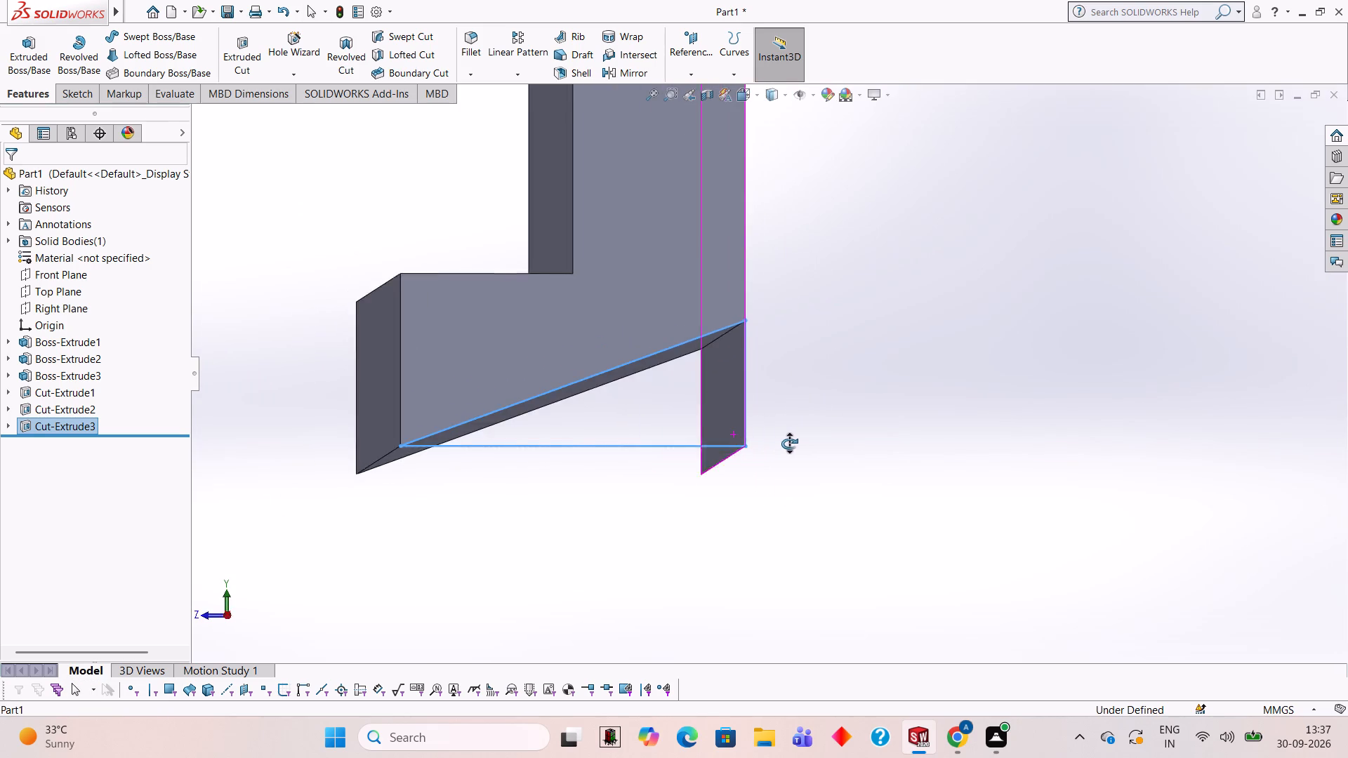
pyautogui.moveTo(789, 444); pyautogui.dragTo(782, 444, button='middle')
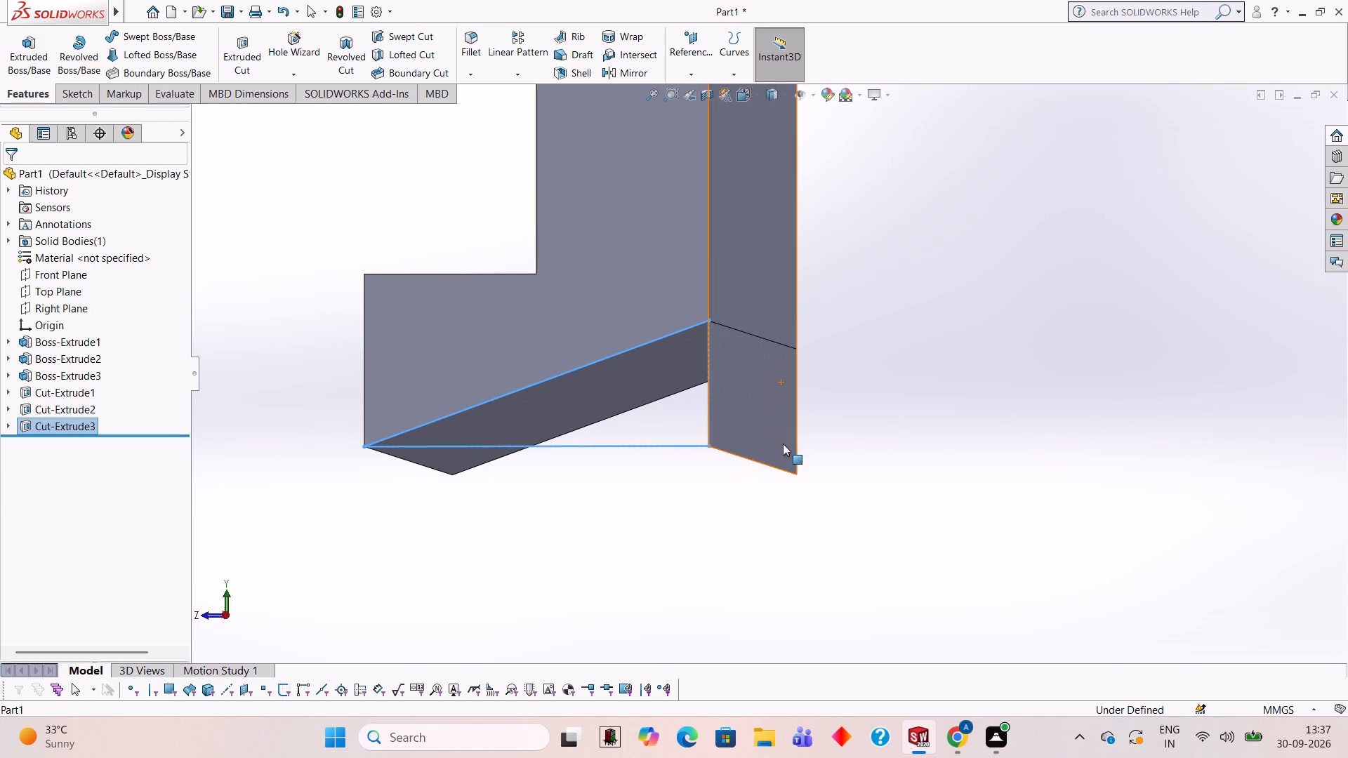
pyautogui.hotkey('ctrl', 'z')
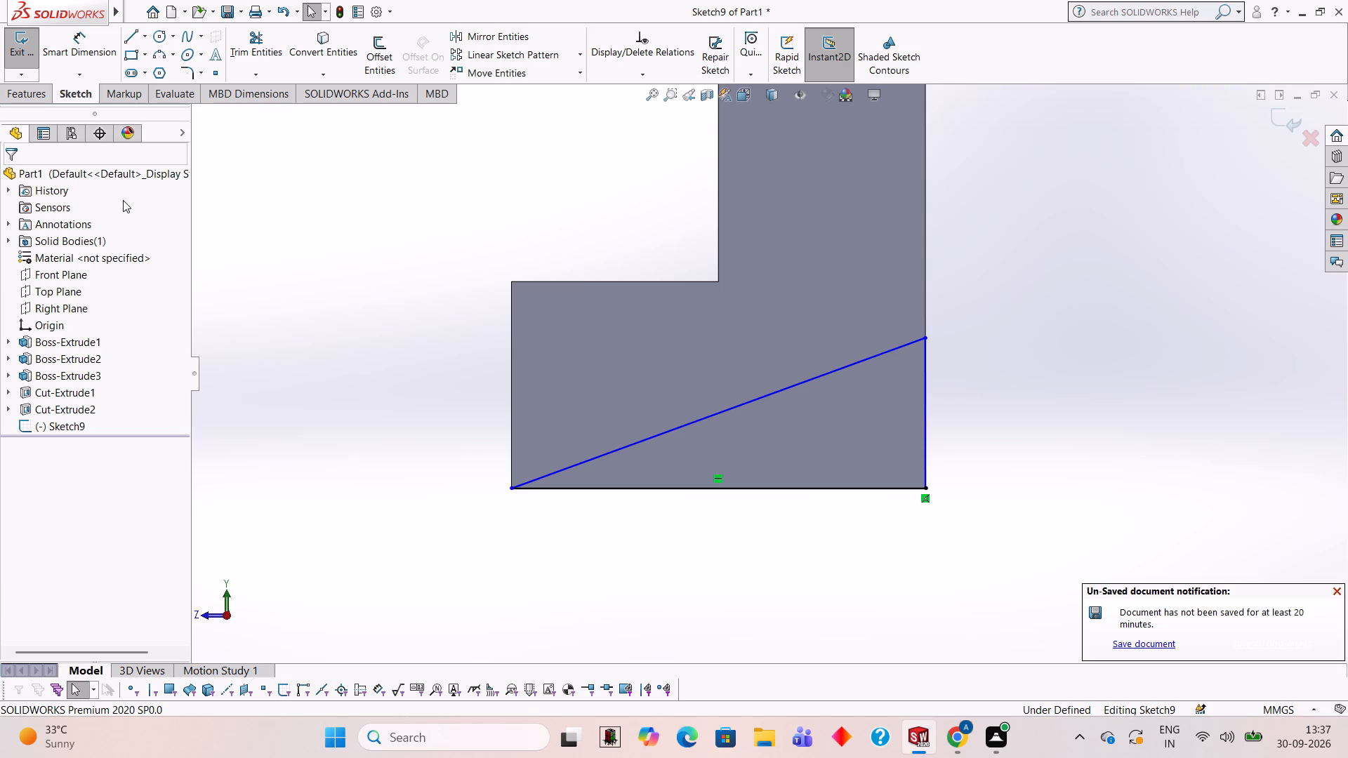
# Cut the triangular profile 120 mm into the block from the end face with a blind Extruded Cut.
pyautogui.click(15, 91)
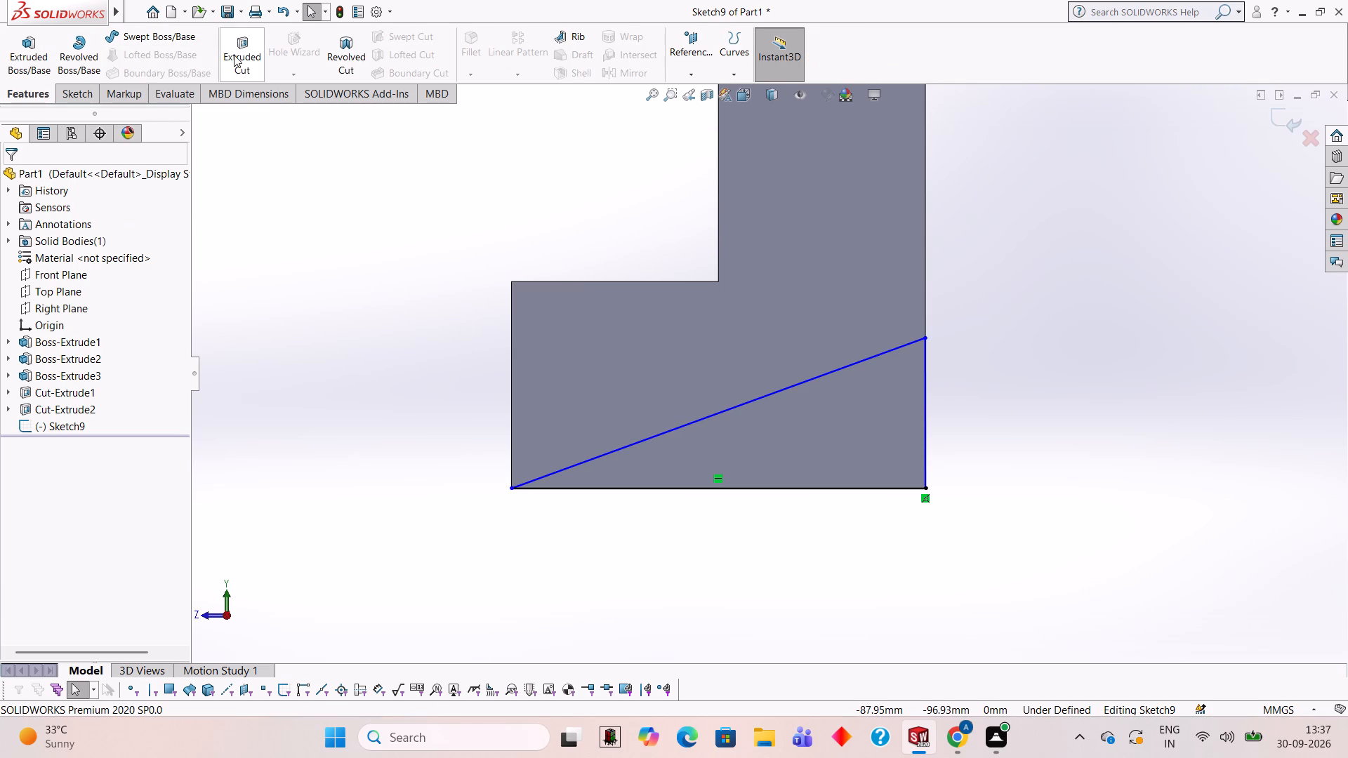
pyautogui.click(234, 55)
pyautogui.write('120')
pyautogui.press('Return')
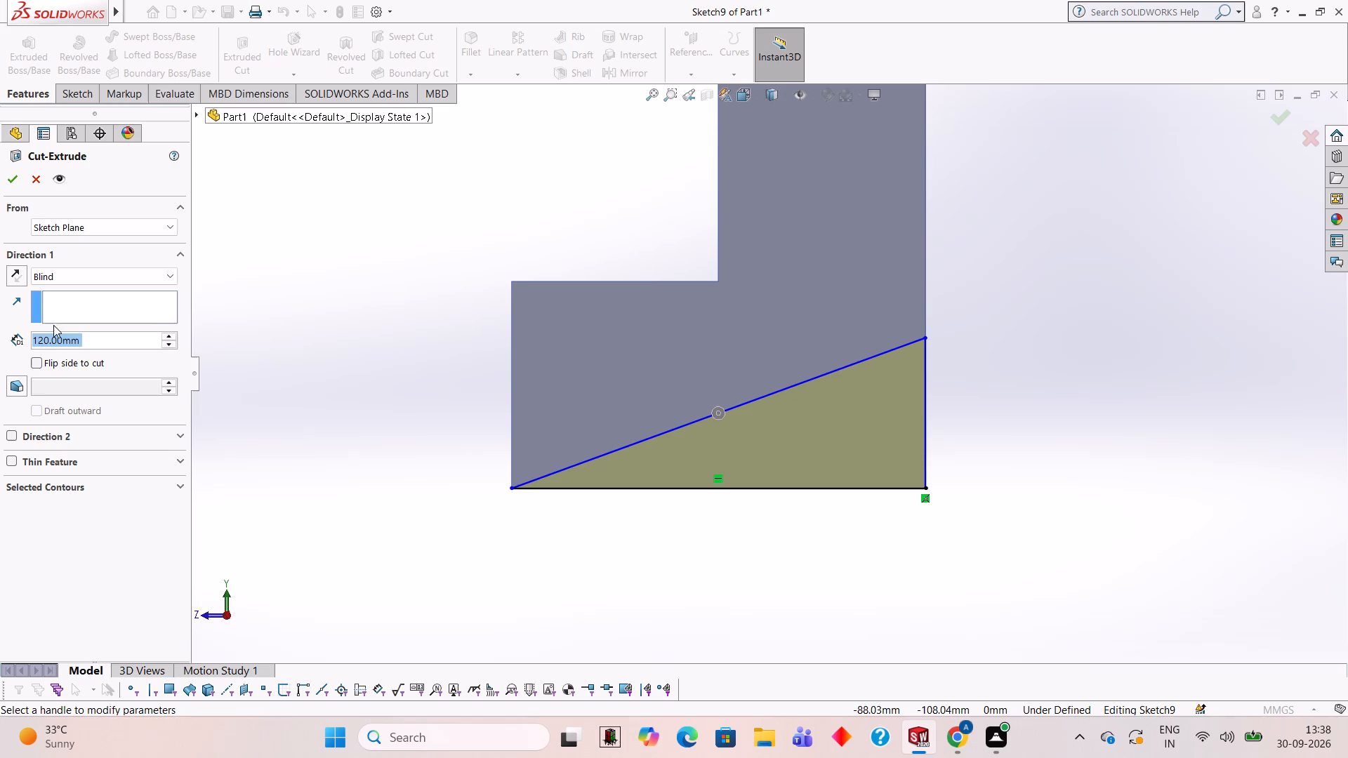
pyautogui.click(18, 180)
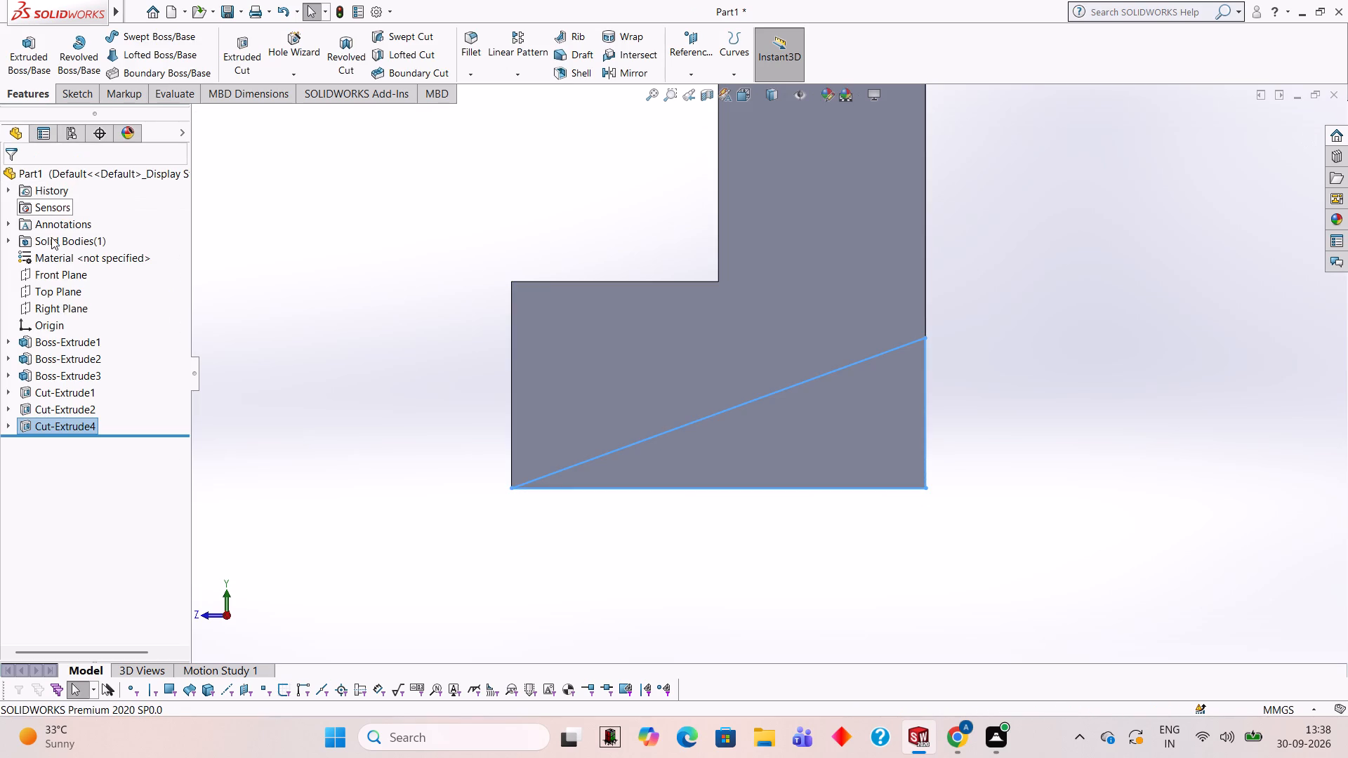
# Examine the triangular underside cut from the end, the back and below, including where it stops along the block.
pyautogui.click(1071, 354)
pyautogui.scroll(1, 1071, 352)
pyautogui.moveTo(1071, 352); pyautogui.dragTo(998, 353, button='middle')
pyautogui.scroll(-1, 1071, 352)
pyautogui.scroll(2, 998, 355)
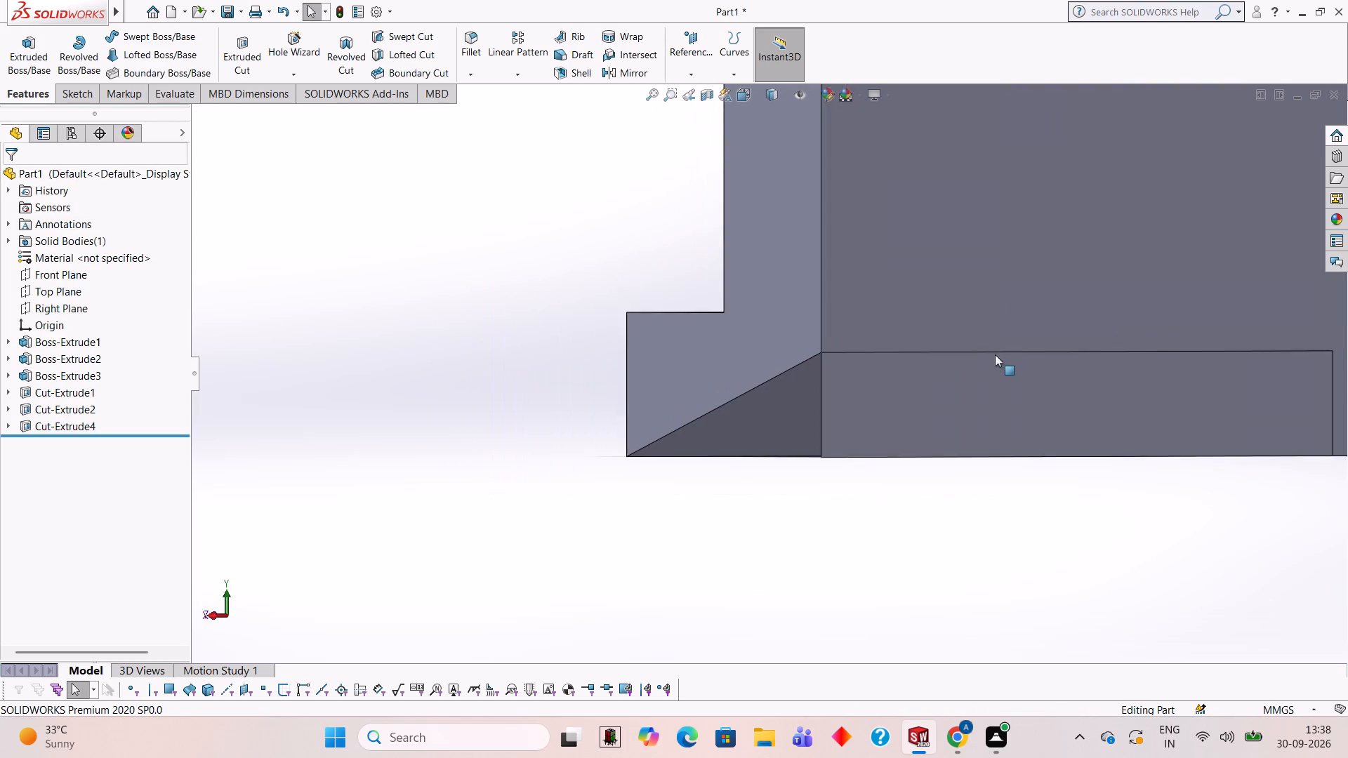
pyautogui.moveTo(1003, 359); pyautogui.dragTo(1008, 245, button='middle')
pyautogui.moveTo(1040, 368); pyautogui.dragTo(1000, 317, button='middle')
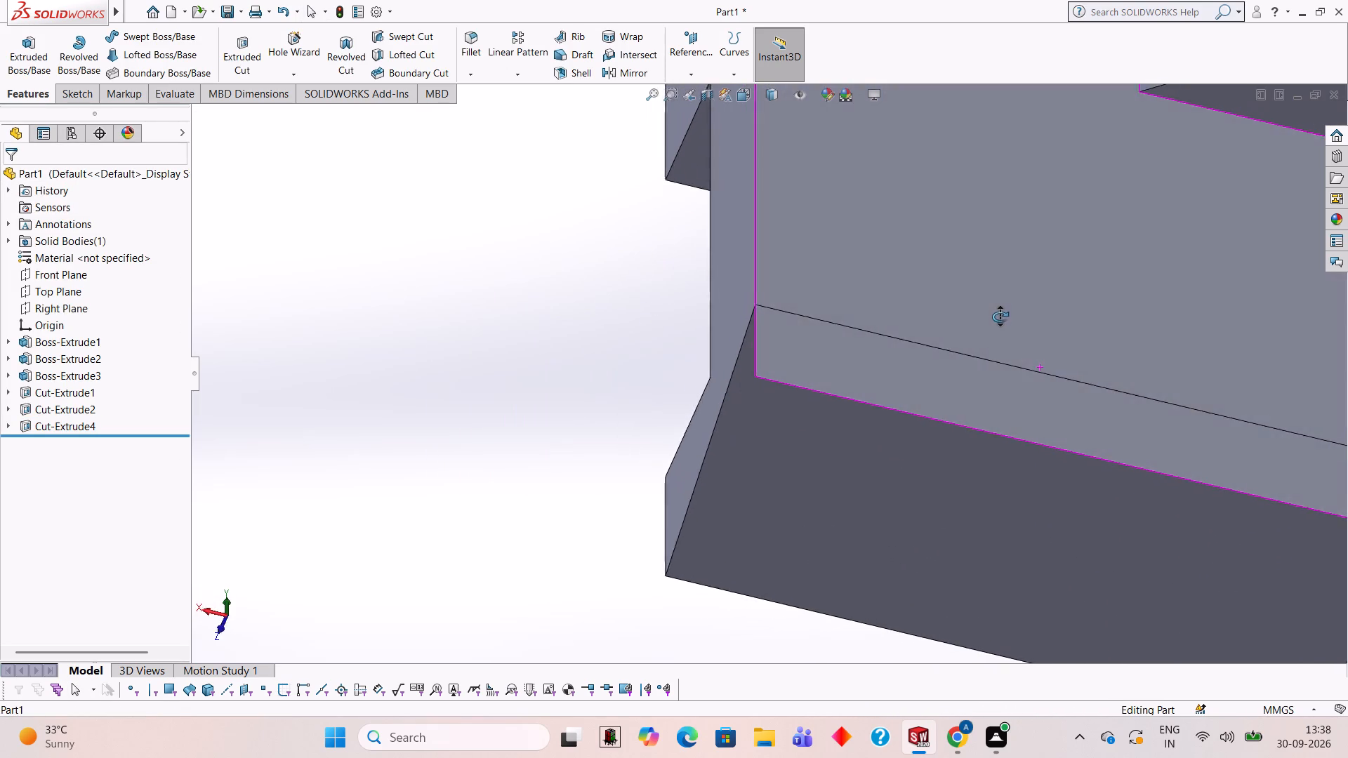
pyautogui.moveTo(1000, 317); pyautogui.dragTo(1105, 488, button='middle')
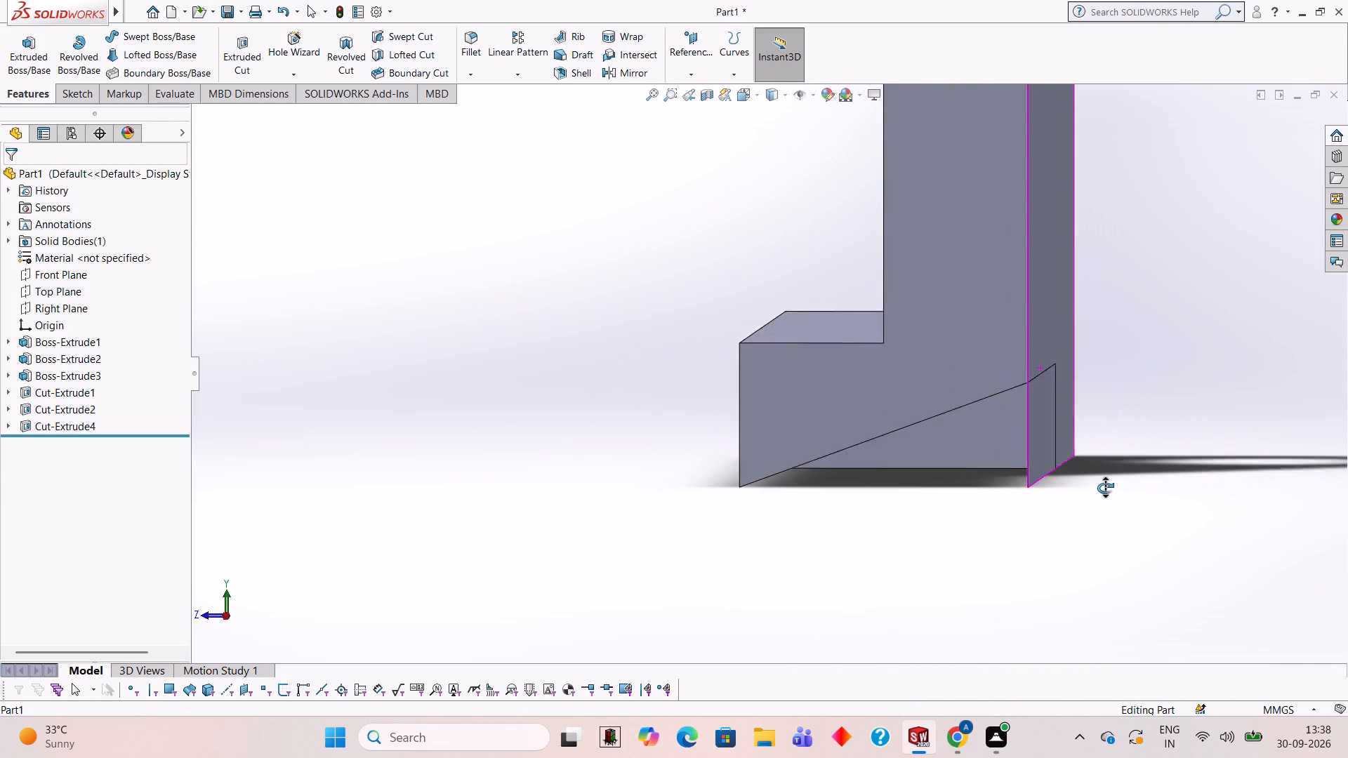
pyautogui.moveTo(1105, 488); pyautogui.dragTo(1005, 456, button='middle')
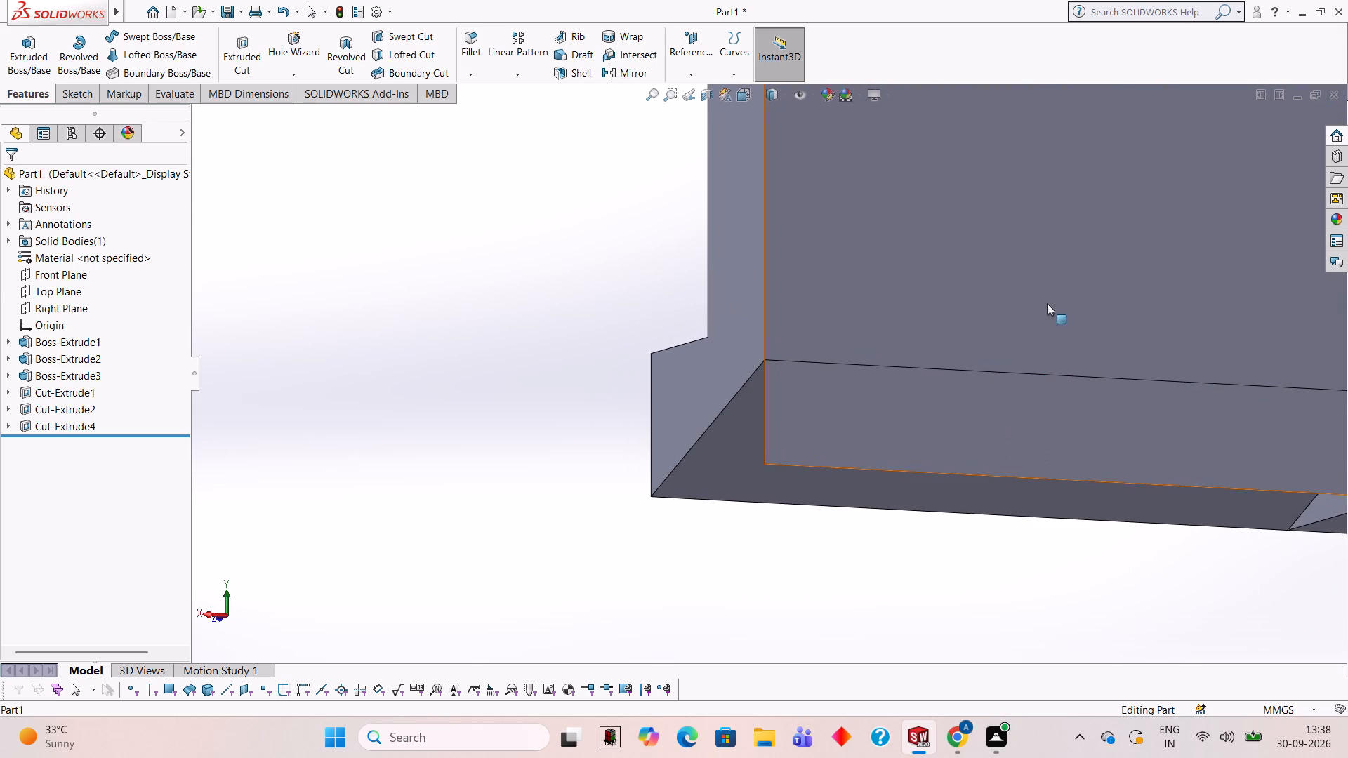
pyautogui.press('Escape')
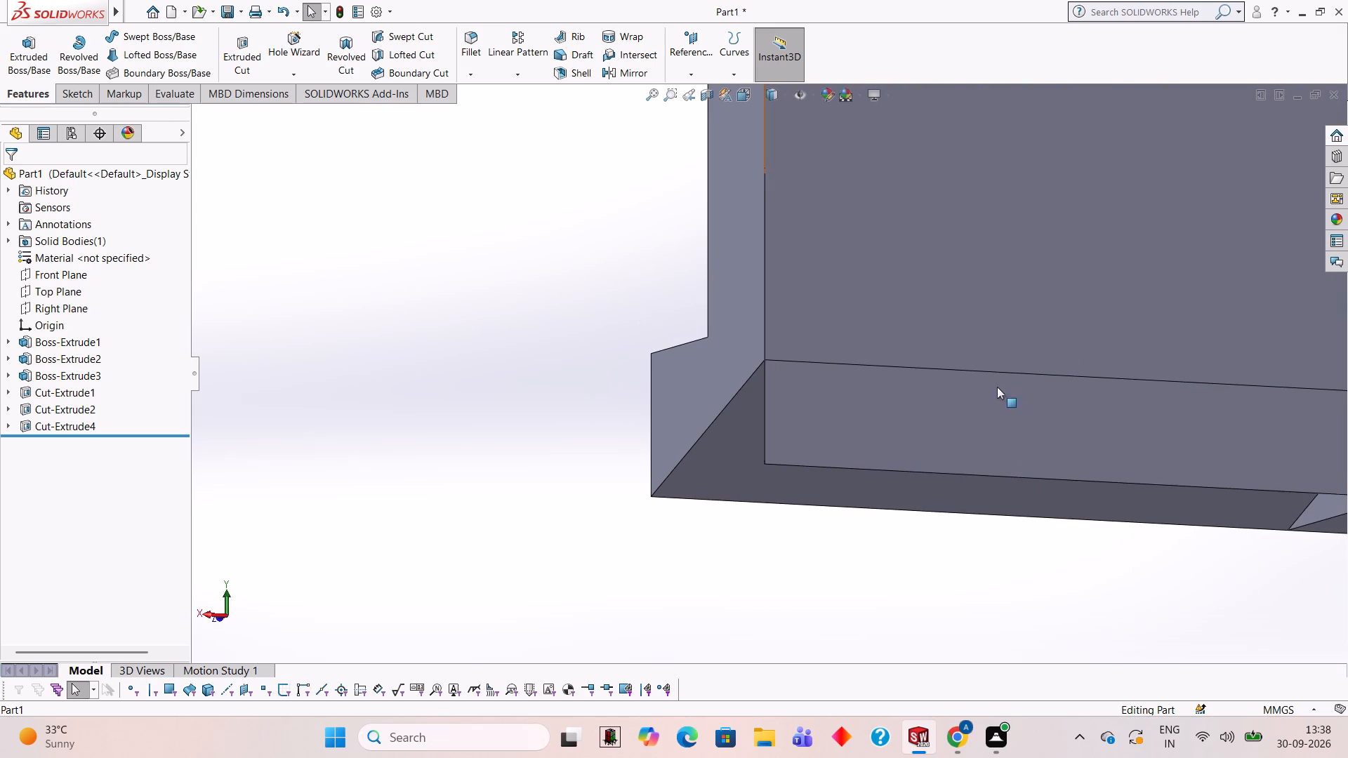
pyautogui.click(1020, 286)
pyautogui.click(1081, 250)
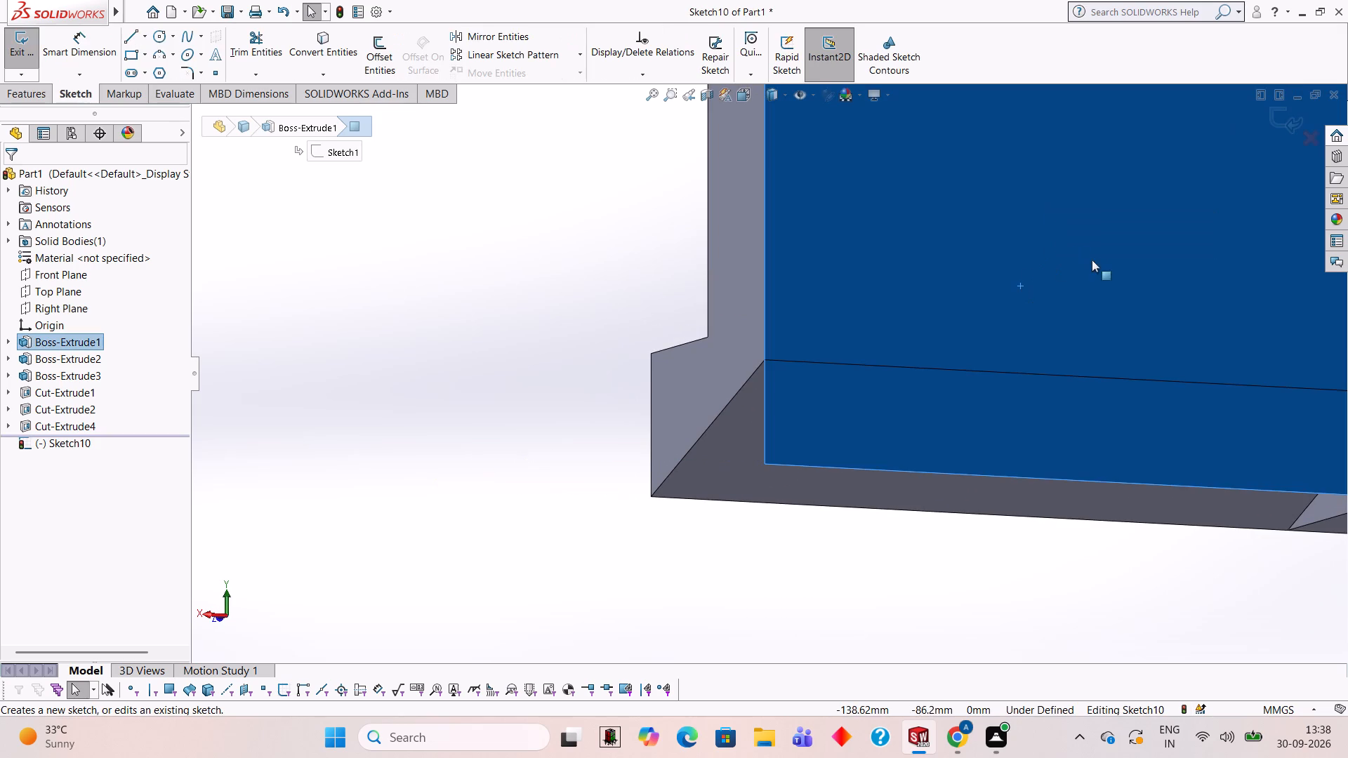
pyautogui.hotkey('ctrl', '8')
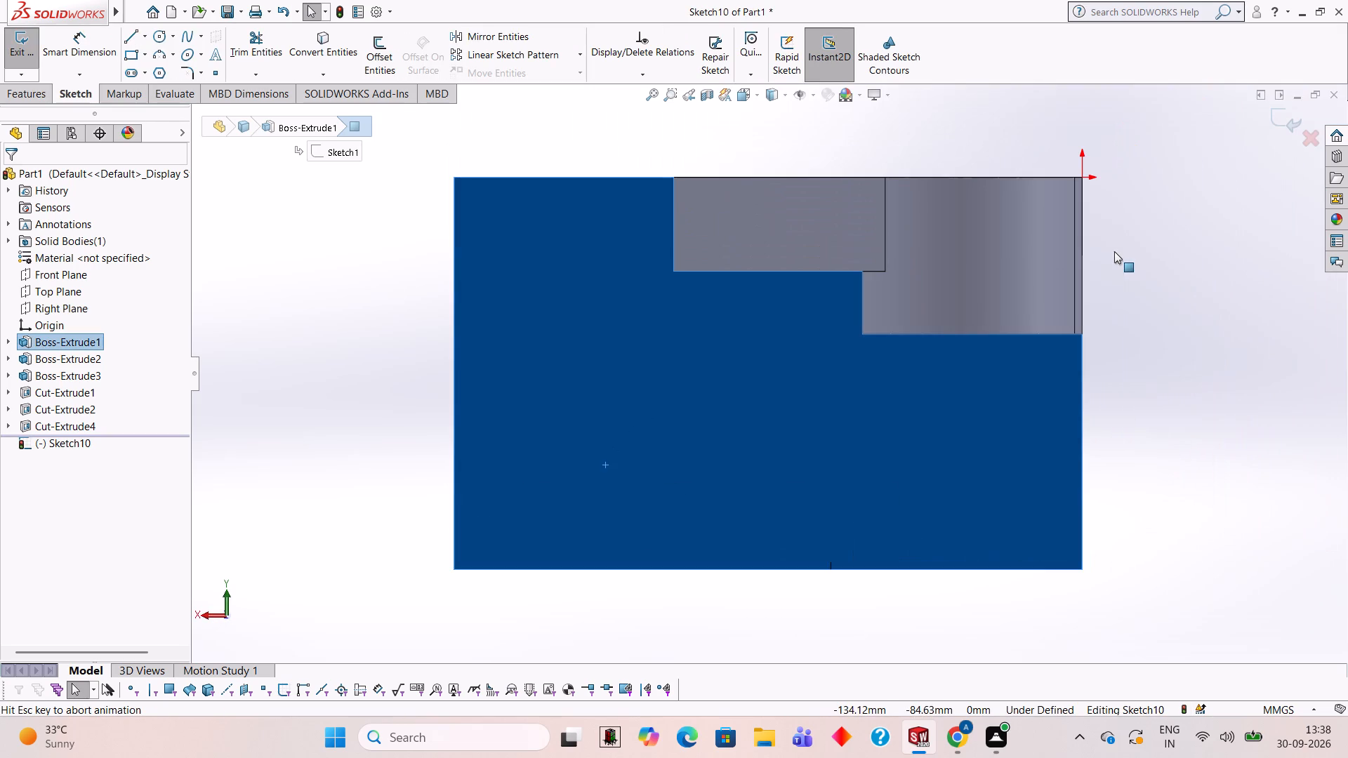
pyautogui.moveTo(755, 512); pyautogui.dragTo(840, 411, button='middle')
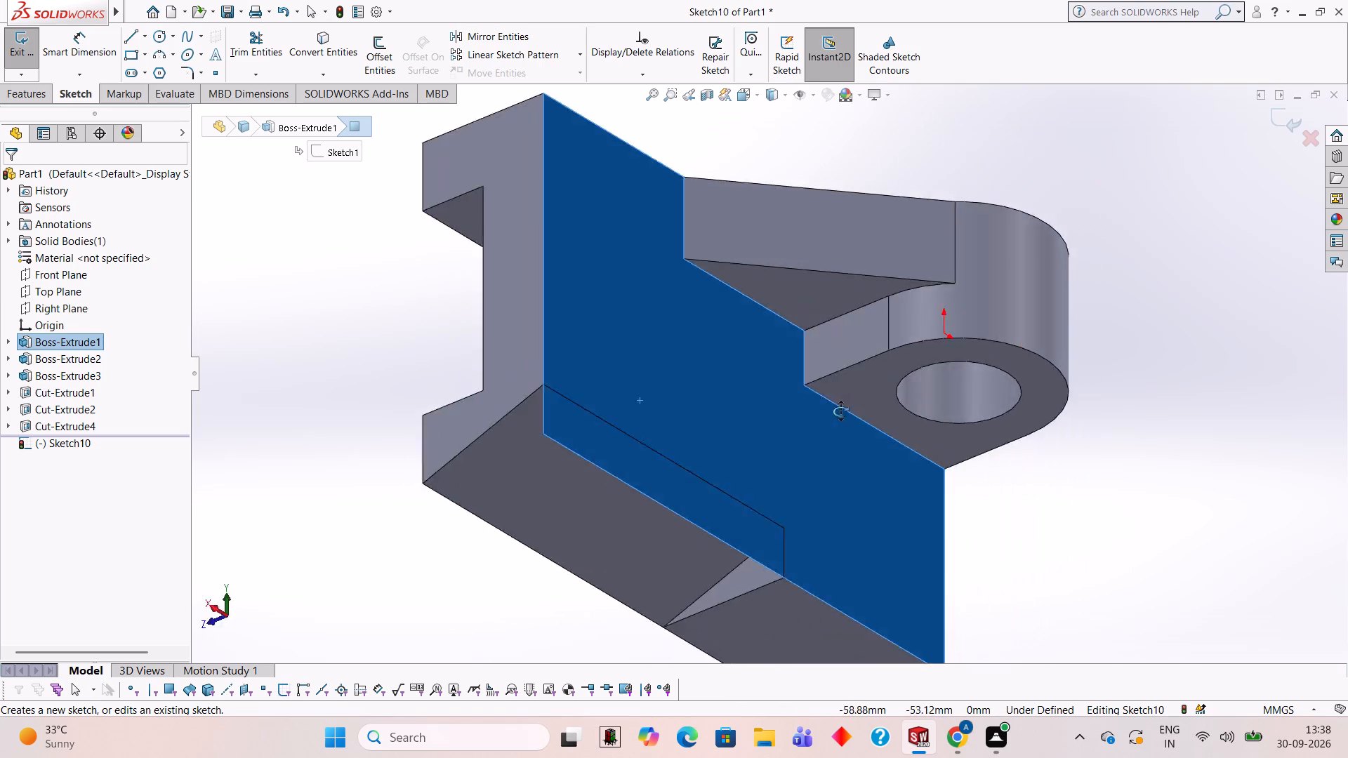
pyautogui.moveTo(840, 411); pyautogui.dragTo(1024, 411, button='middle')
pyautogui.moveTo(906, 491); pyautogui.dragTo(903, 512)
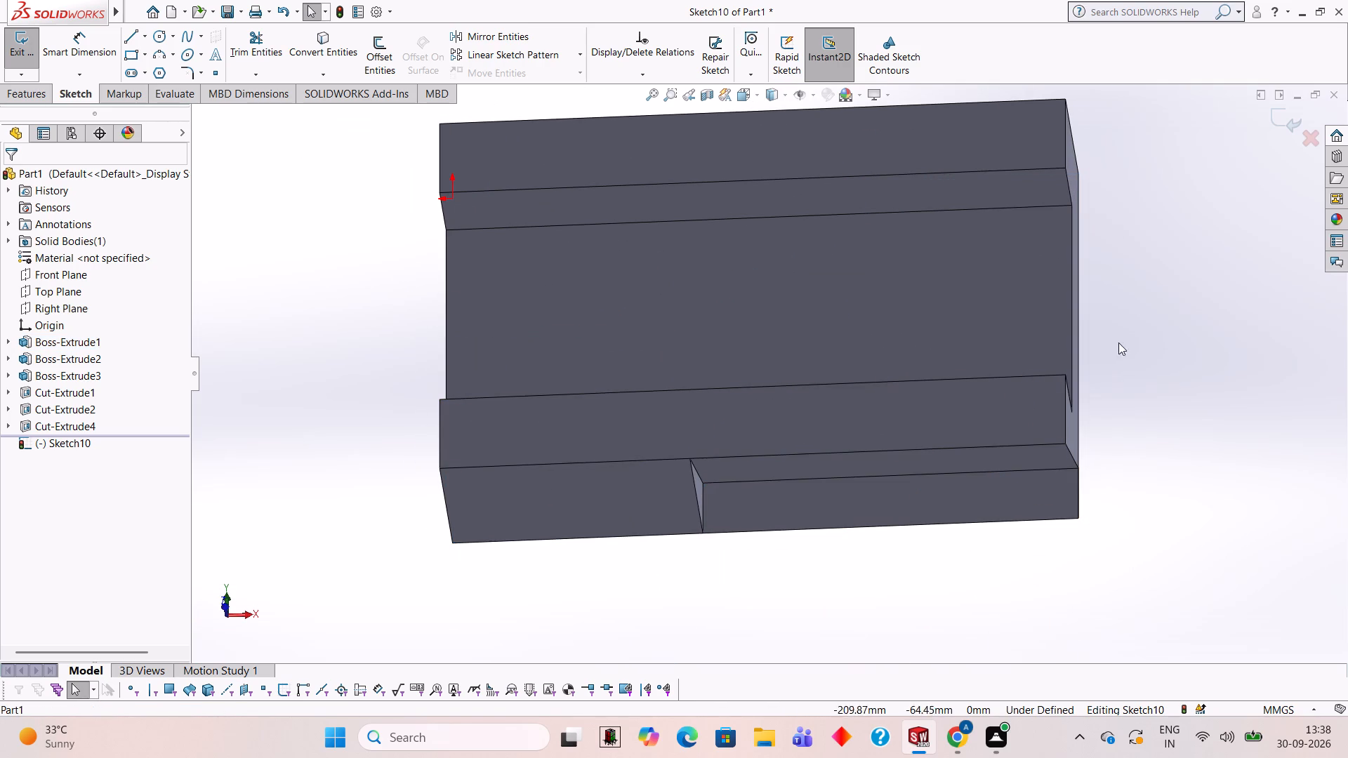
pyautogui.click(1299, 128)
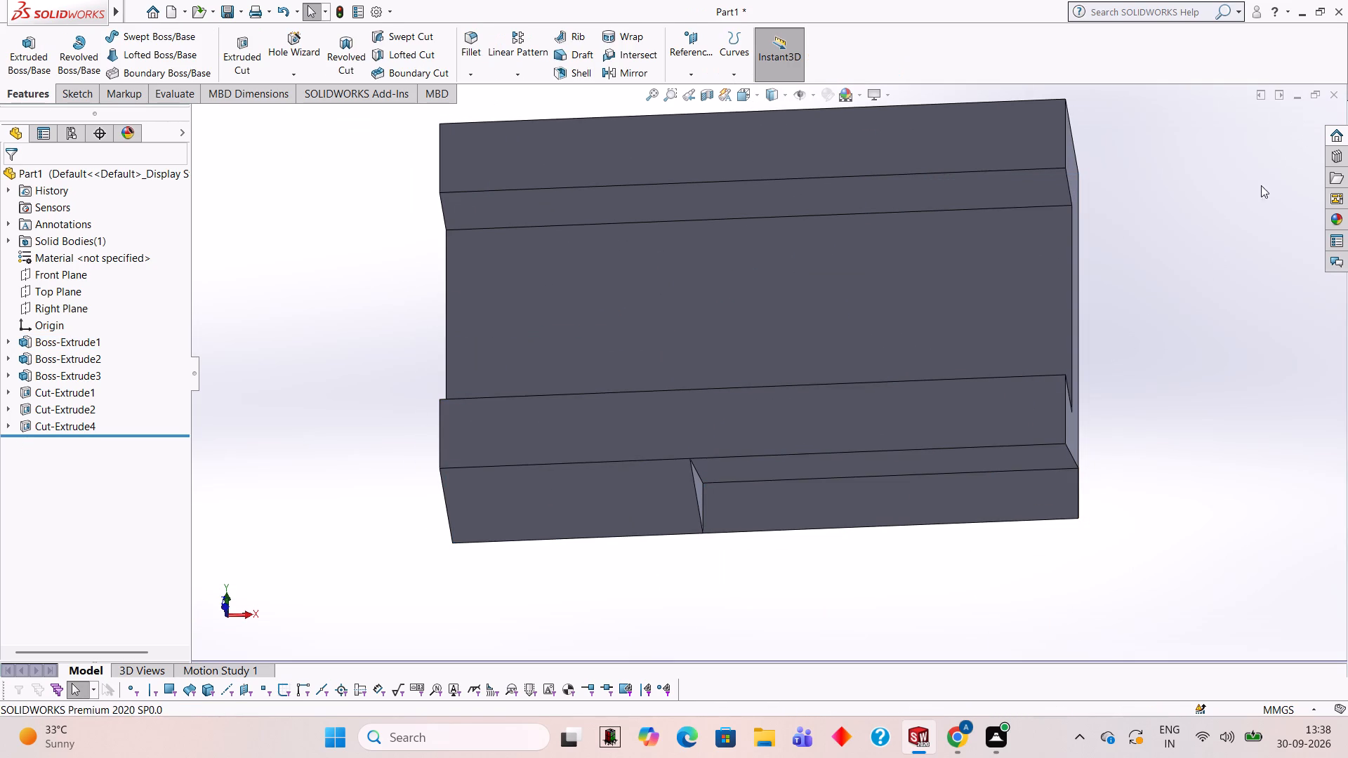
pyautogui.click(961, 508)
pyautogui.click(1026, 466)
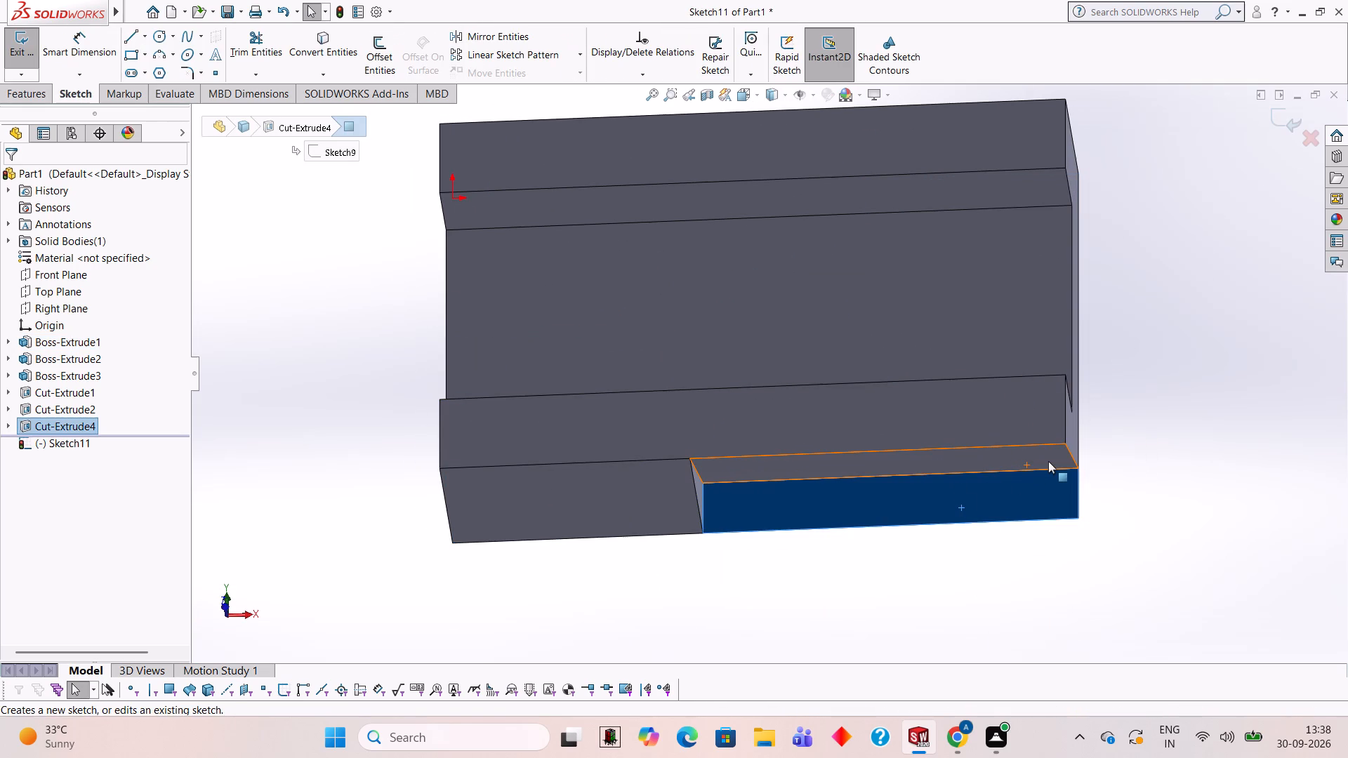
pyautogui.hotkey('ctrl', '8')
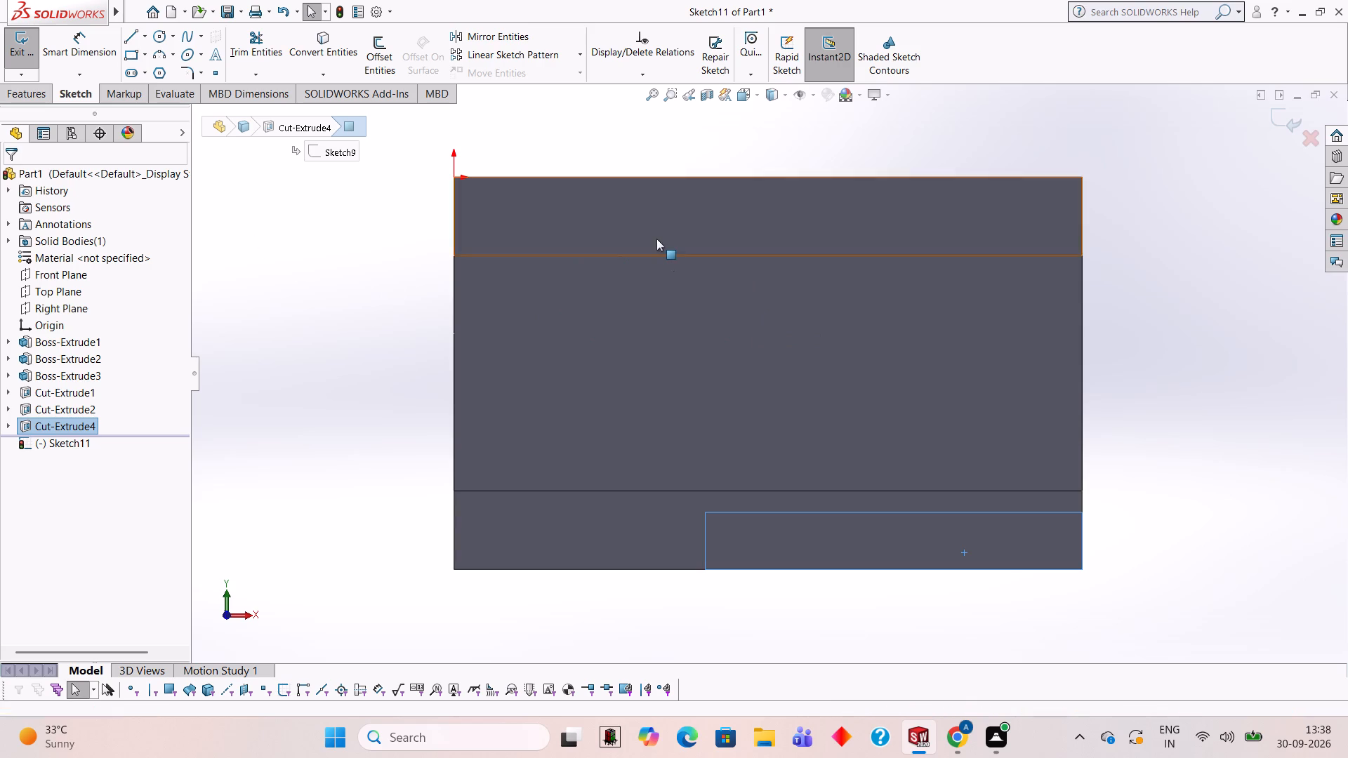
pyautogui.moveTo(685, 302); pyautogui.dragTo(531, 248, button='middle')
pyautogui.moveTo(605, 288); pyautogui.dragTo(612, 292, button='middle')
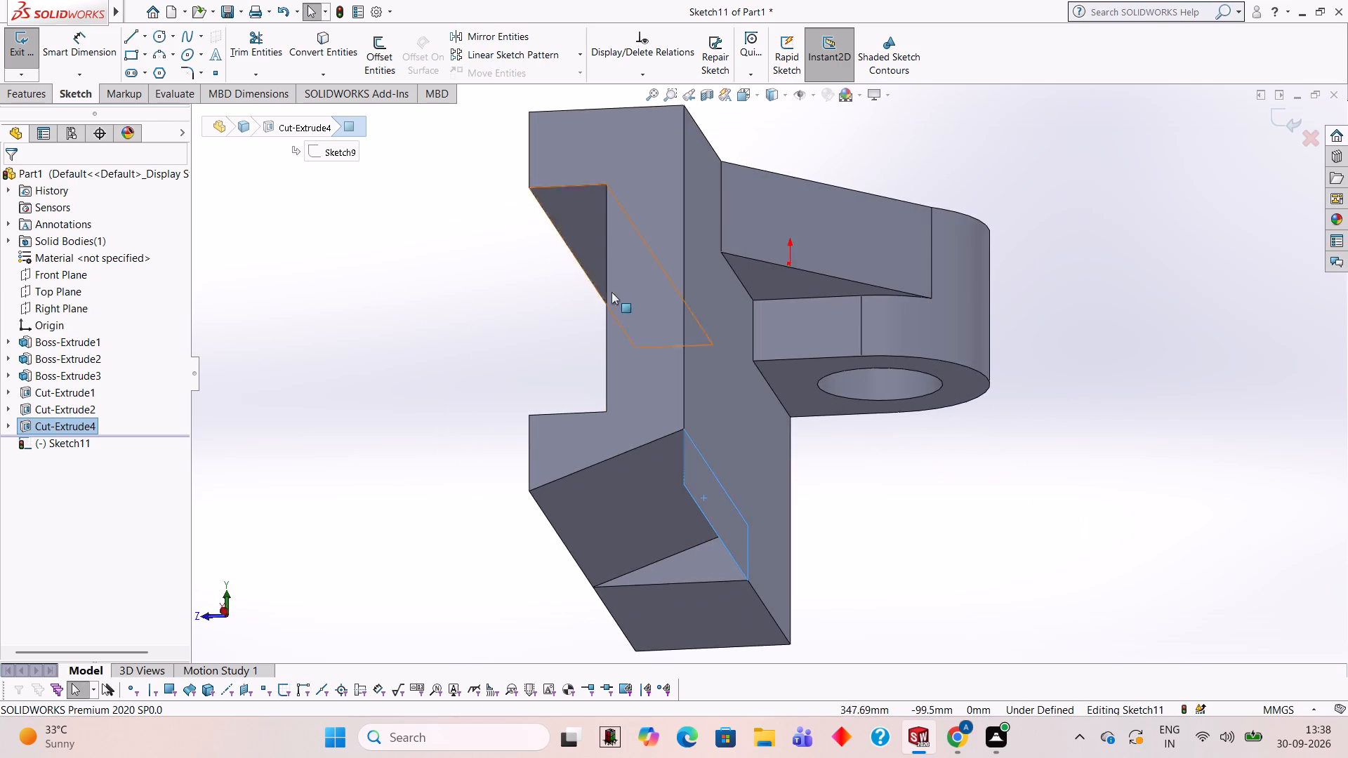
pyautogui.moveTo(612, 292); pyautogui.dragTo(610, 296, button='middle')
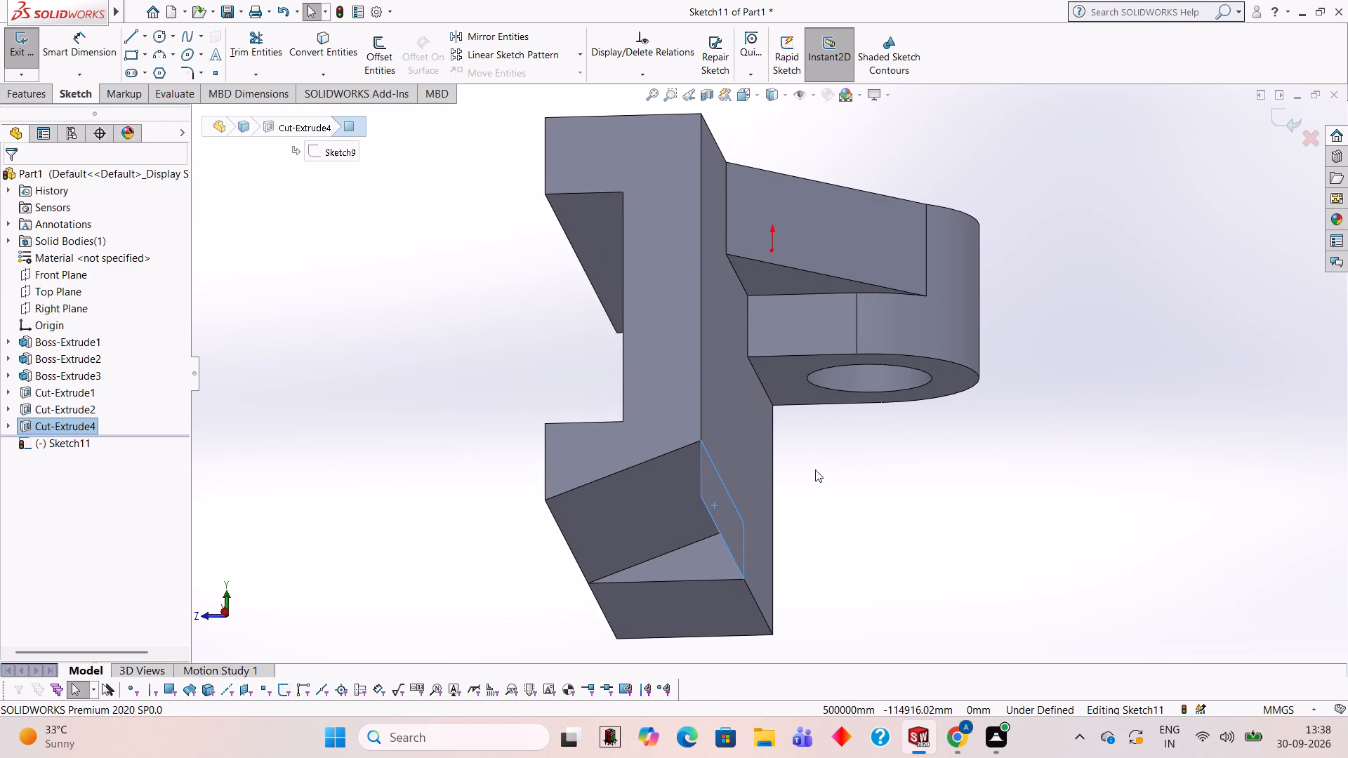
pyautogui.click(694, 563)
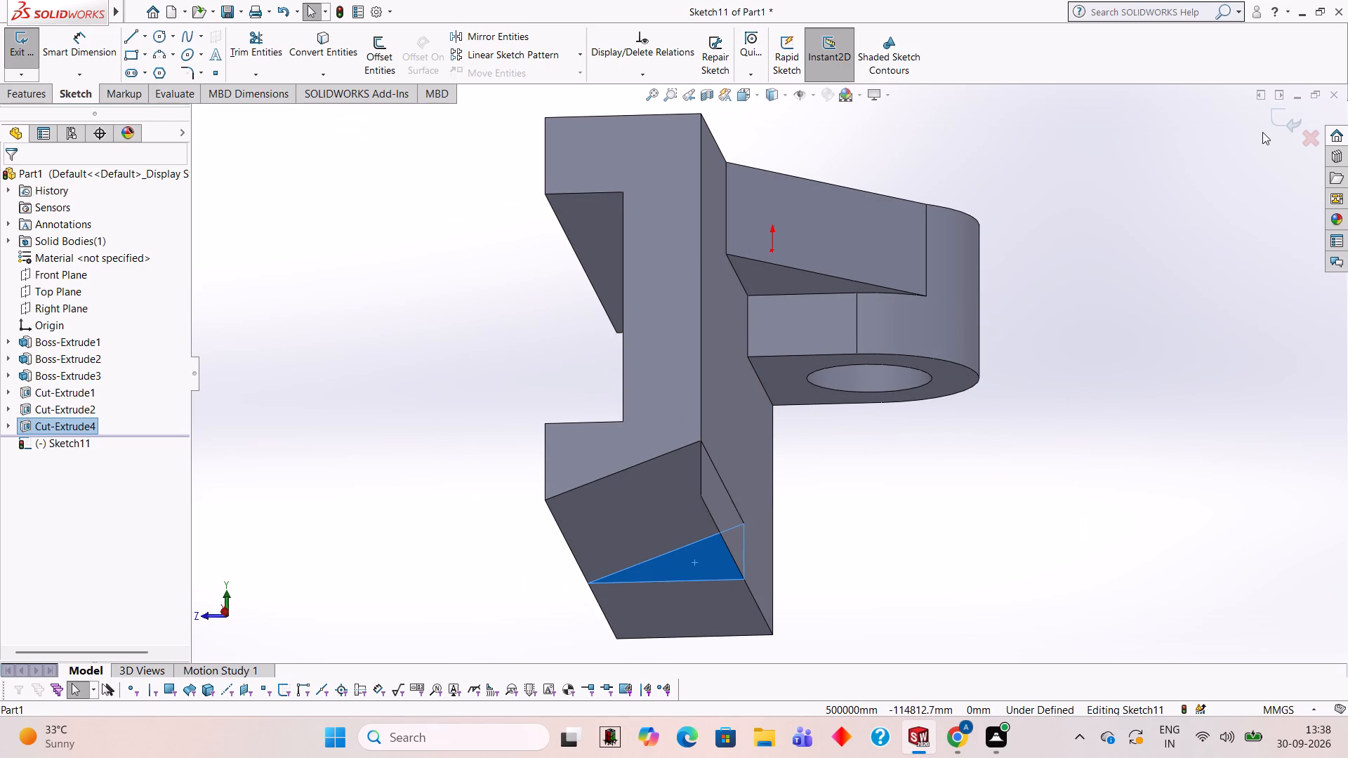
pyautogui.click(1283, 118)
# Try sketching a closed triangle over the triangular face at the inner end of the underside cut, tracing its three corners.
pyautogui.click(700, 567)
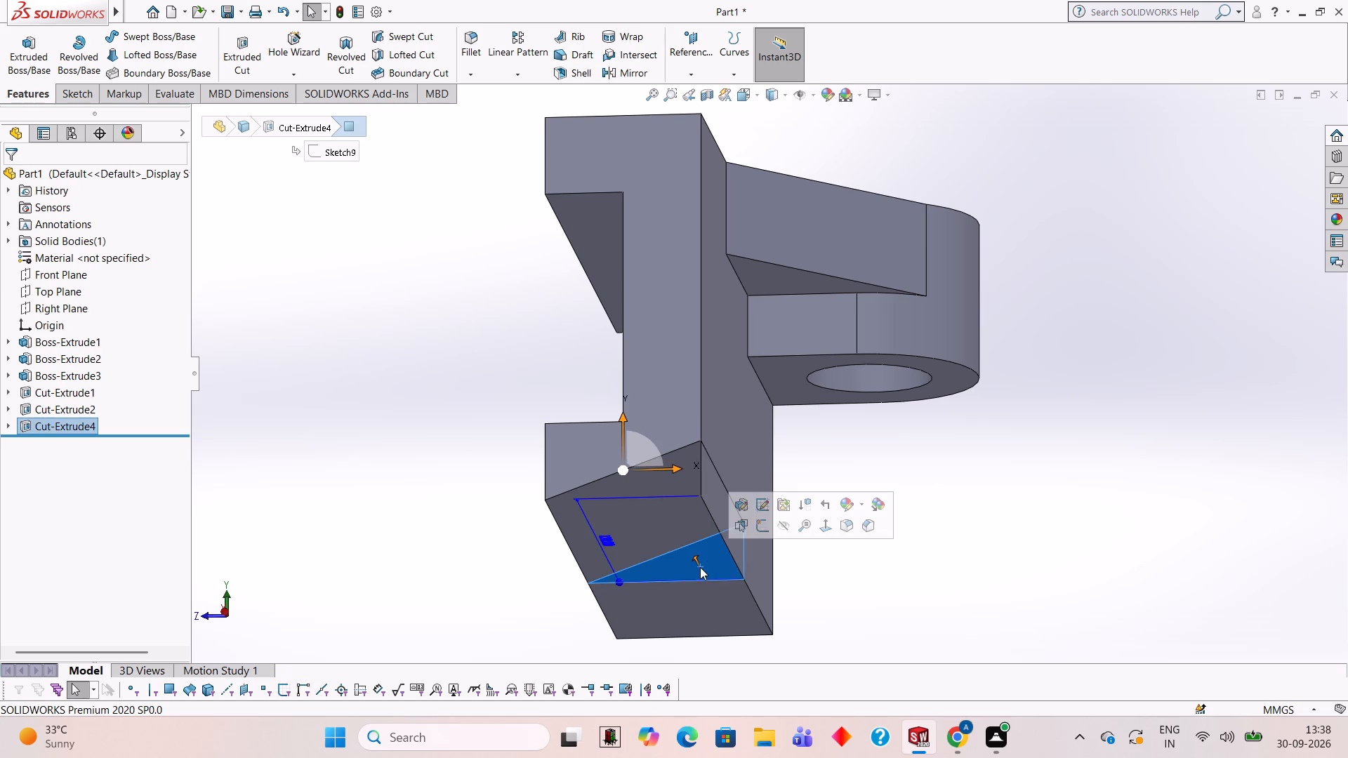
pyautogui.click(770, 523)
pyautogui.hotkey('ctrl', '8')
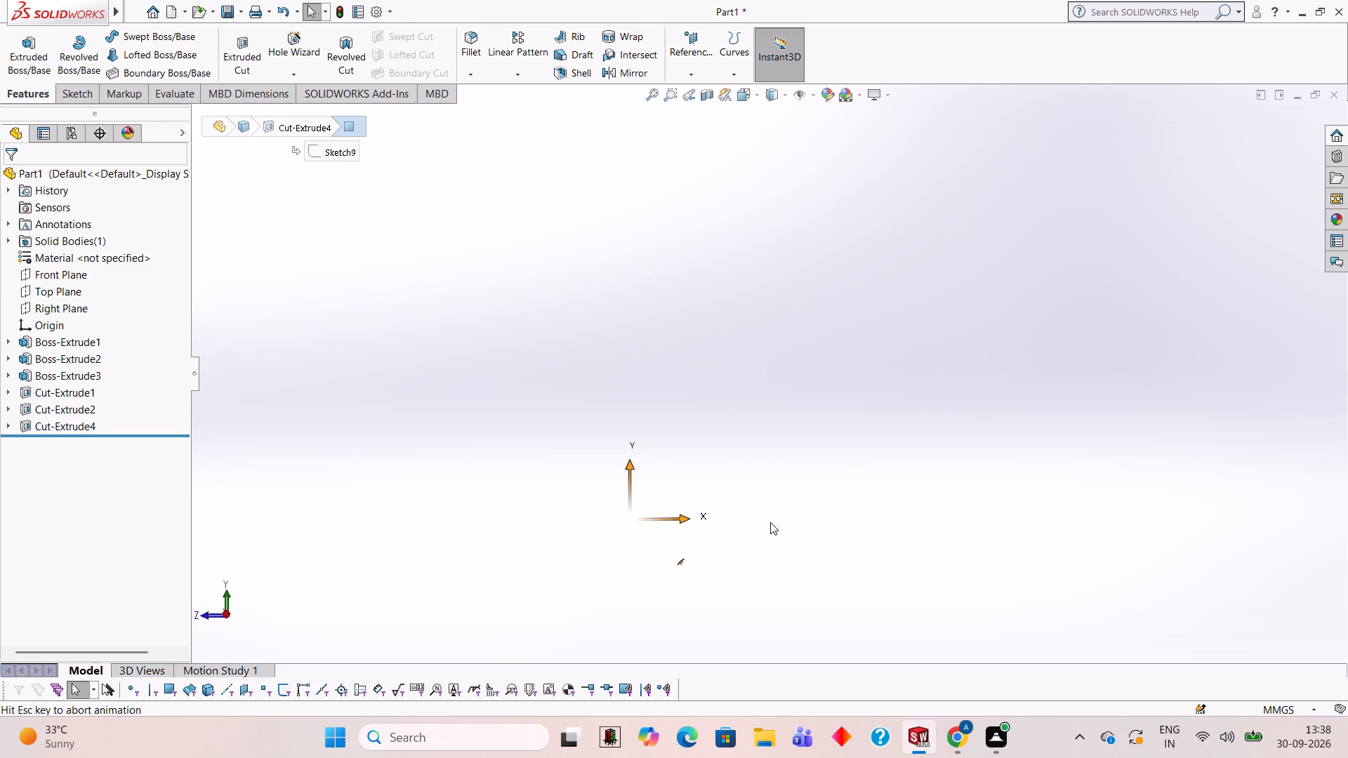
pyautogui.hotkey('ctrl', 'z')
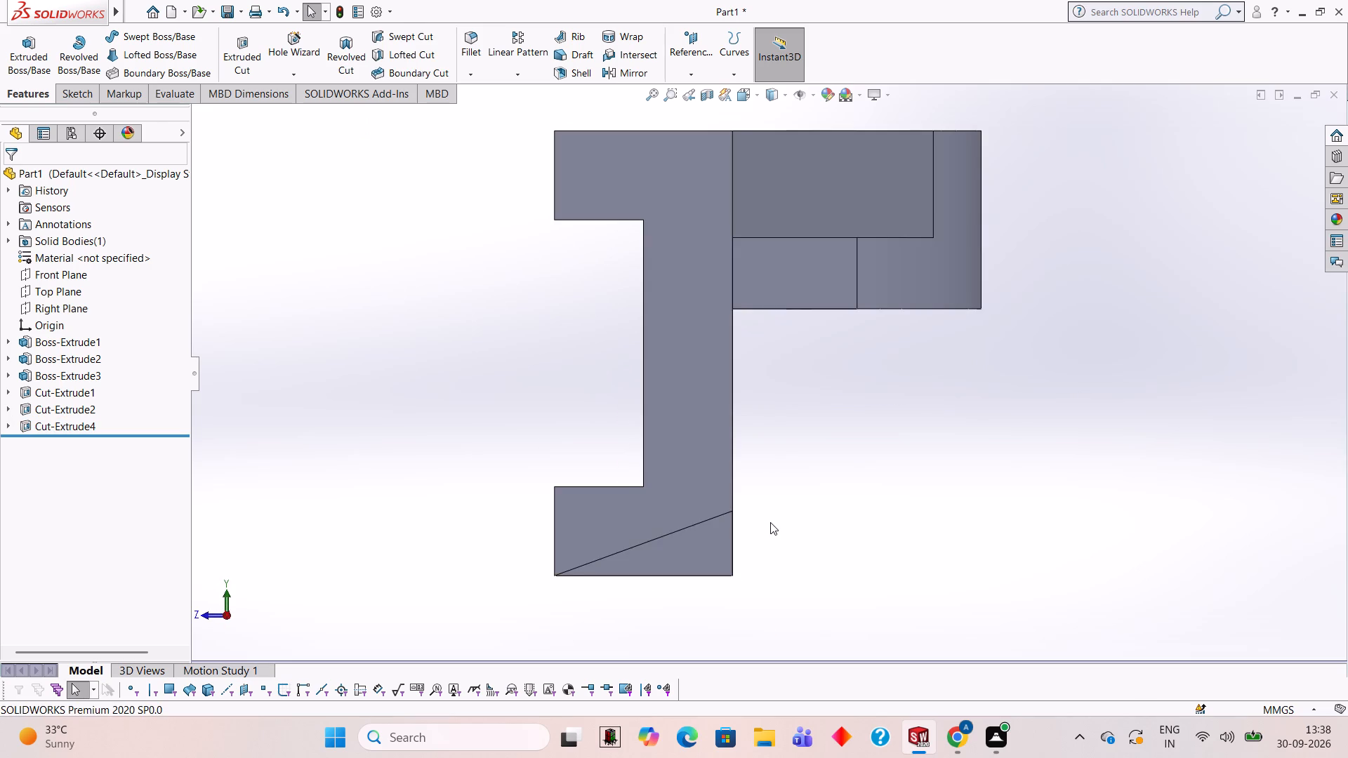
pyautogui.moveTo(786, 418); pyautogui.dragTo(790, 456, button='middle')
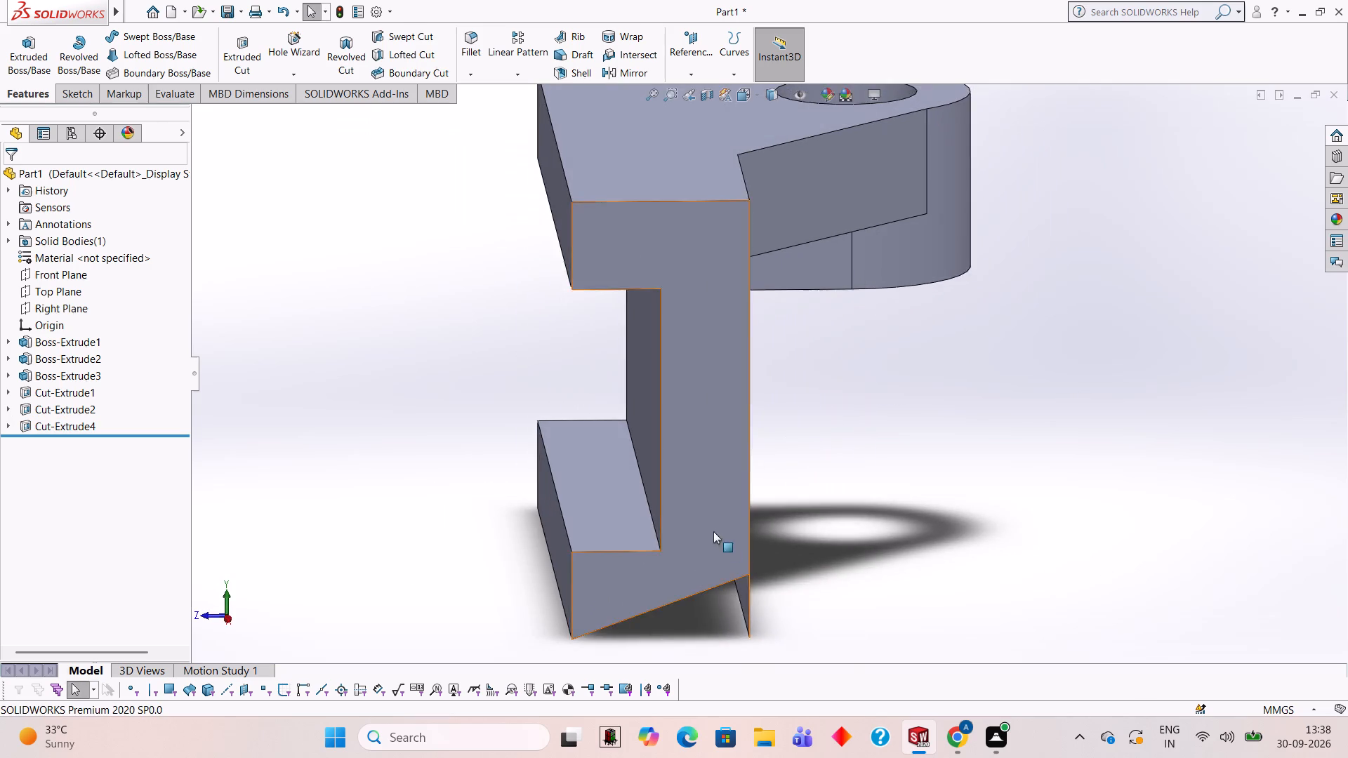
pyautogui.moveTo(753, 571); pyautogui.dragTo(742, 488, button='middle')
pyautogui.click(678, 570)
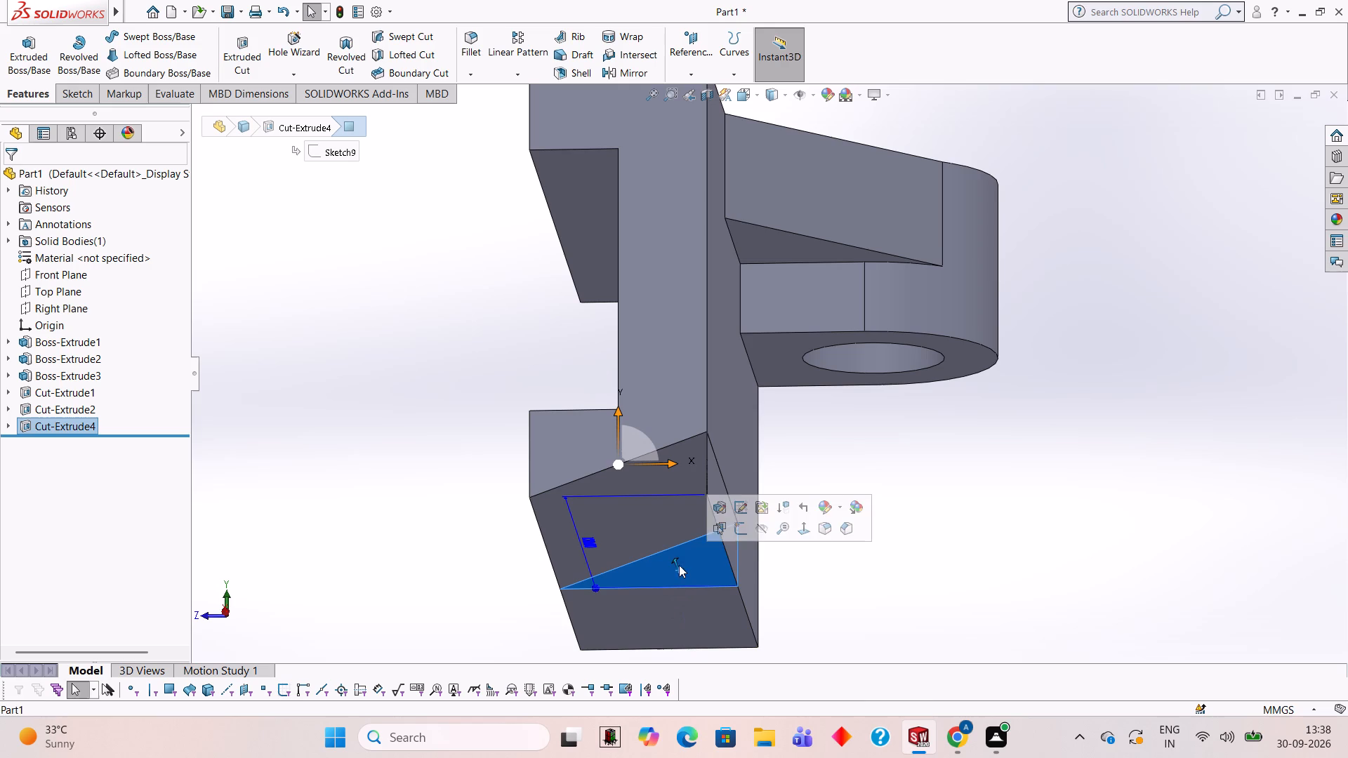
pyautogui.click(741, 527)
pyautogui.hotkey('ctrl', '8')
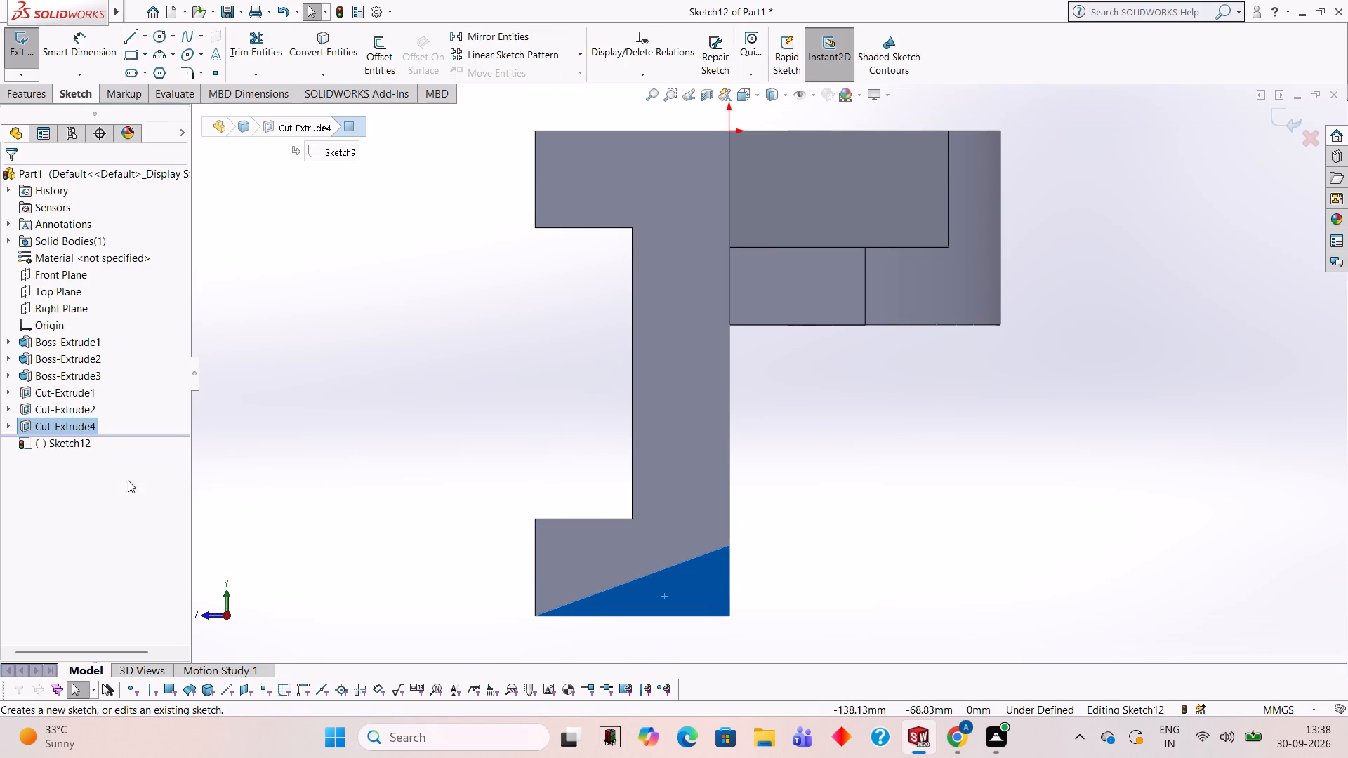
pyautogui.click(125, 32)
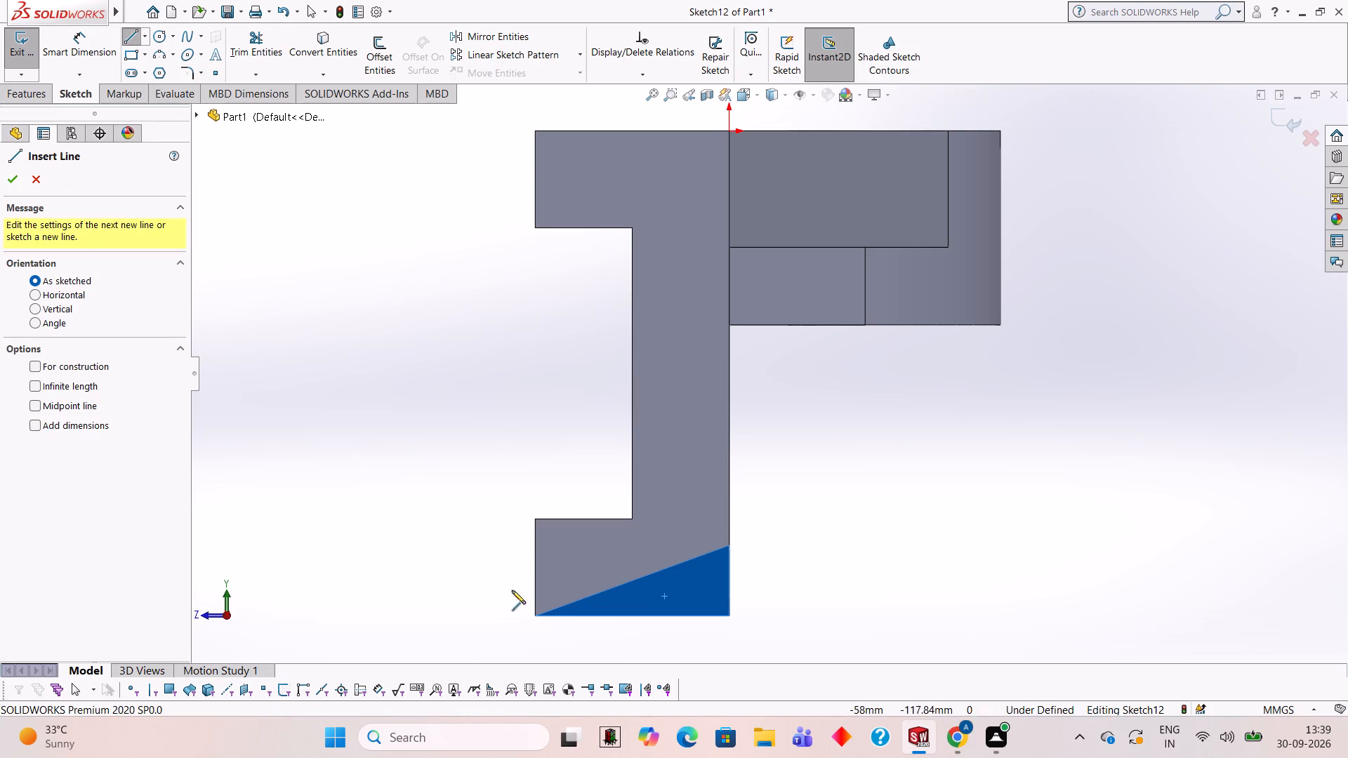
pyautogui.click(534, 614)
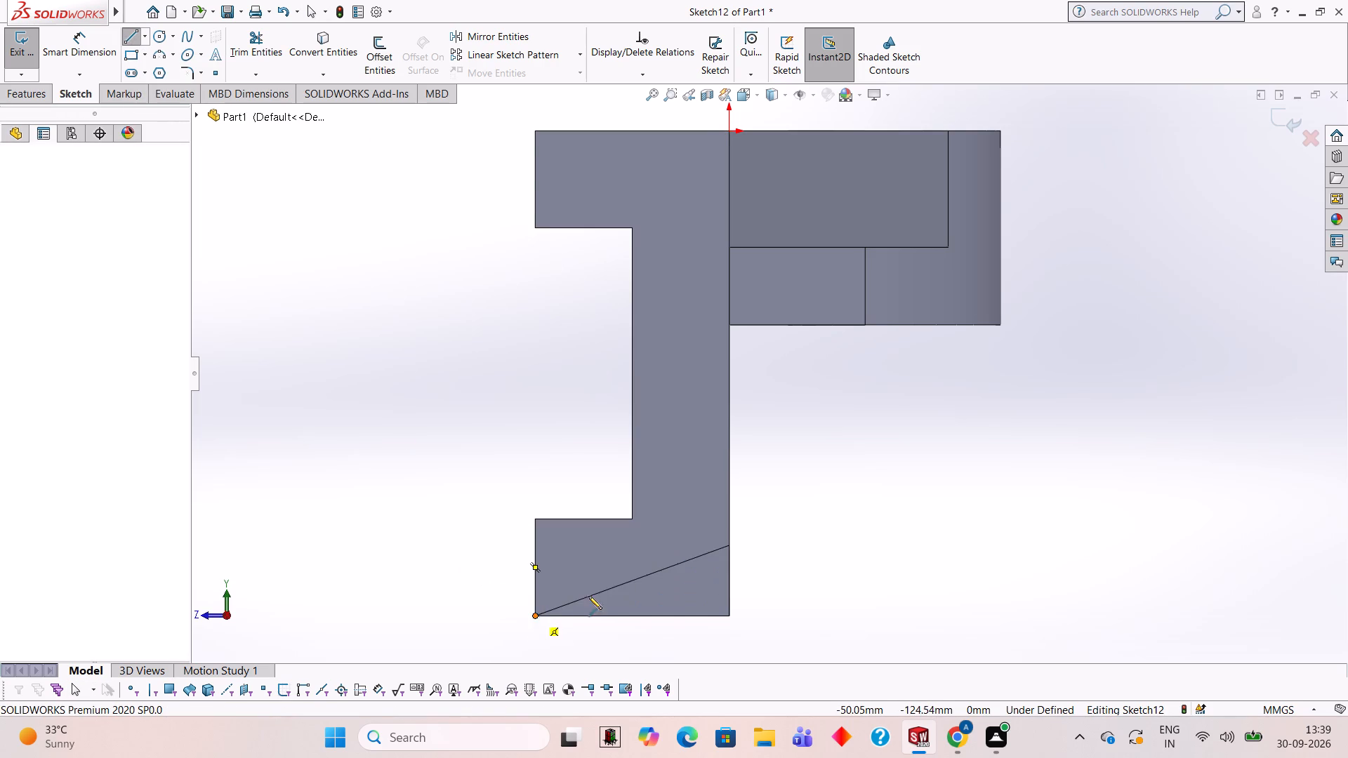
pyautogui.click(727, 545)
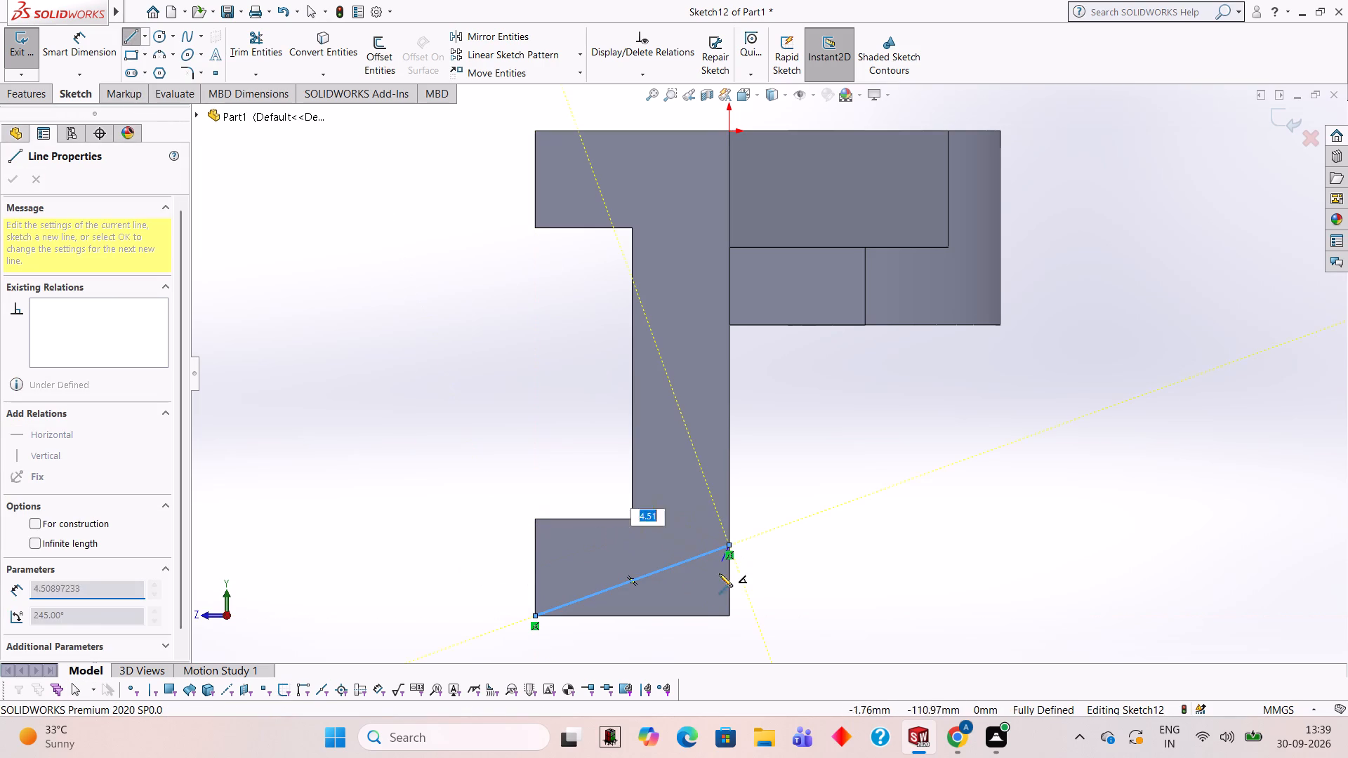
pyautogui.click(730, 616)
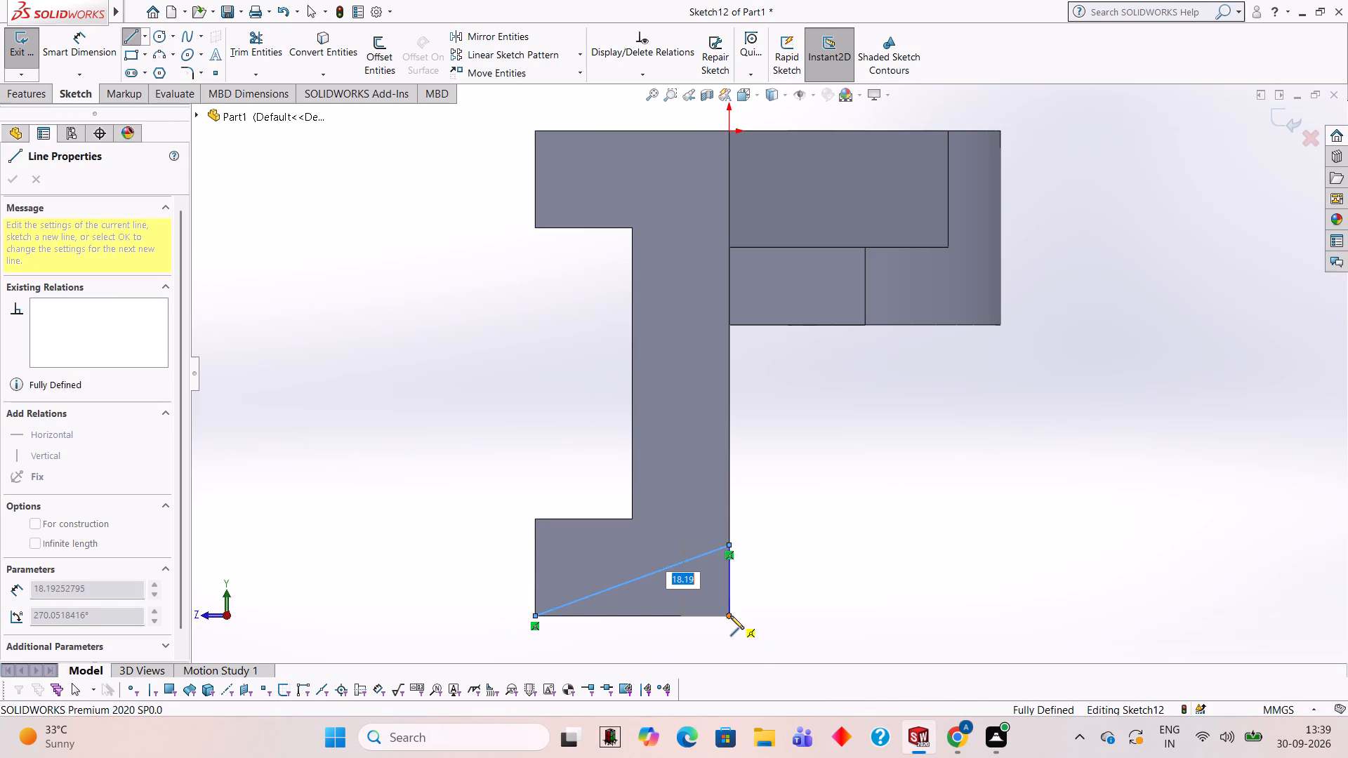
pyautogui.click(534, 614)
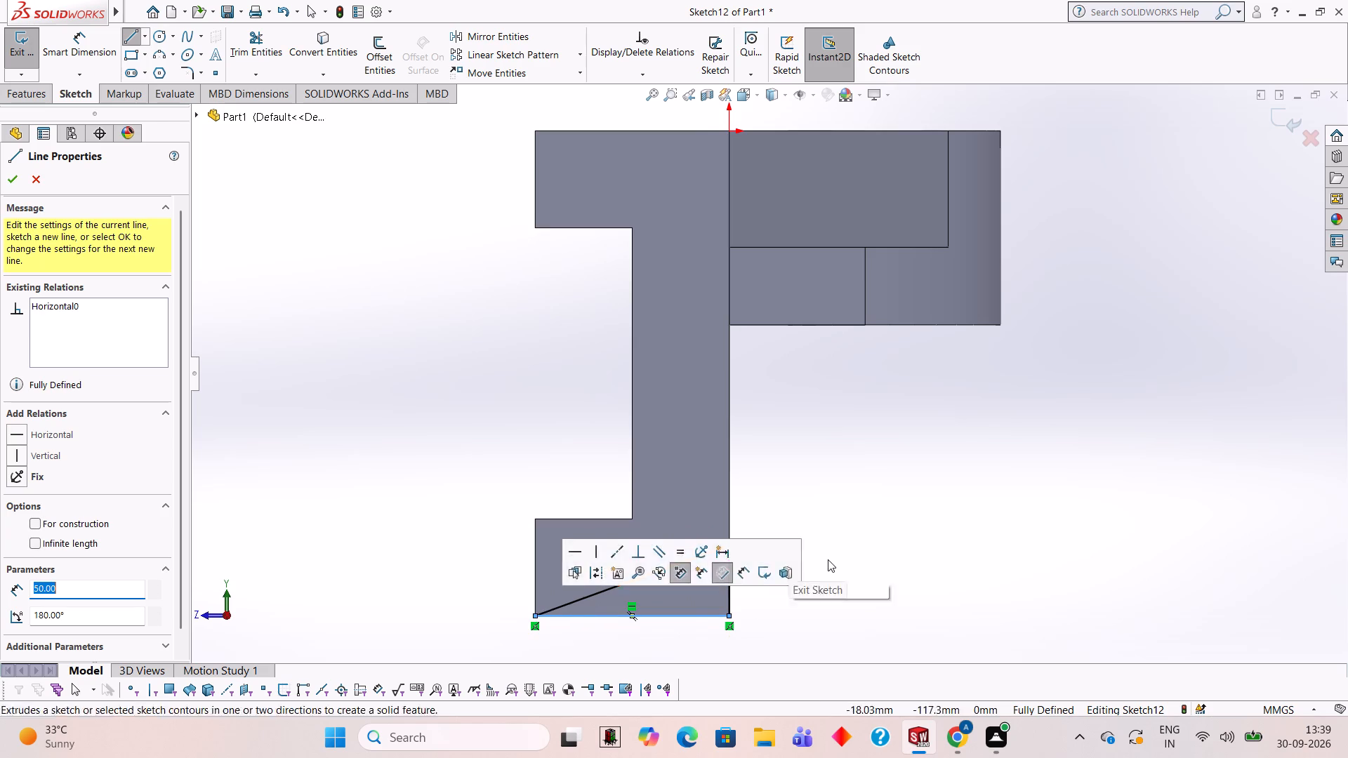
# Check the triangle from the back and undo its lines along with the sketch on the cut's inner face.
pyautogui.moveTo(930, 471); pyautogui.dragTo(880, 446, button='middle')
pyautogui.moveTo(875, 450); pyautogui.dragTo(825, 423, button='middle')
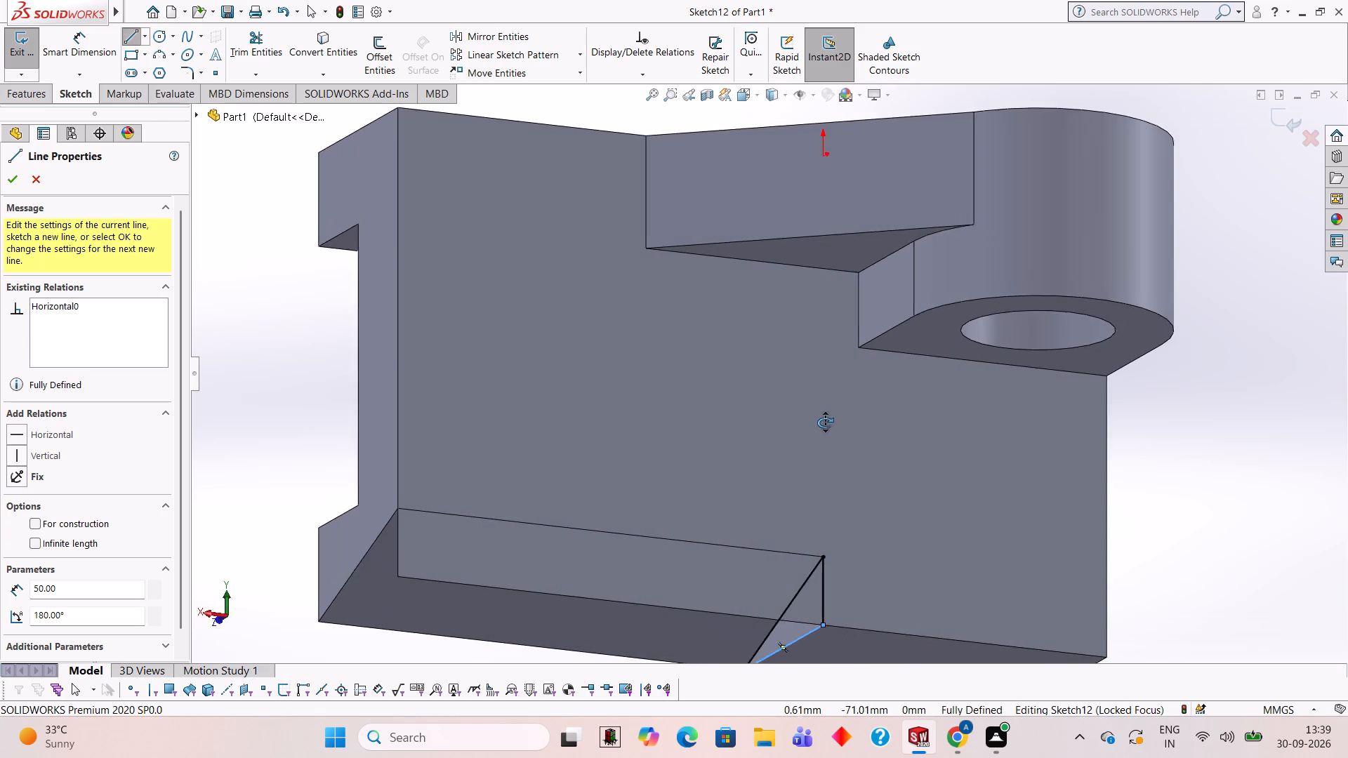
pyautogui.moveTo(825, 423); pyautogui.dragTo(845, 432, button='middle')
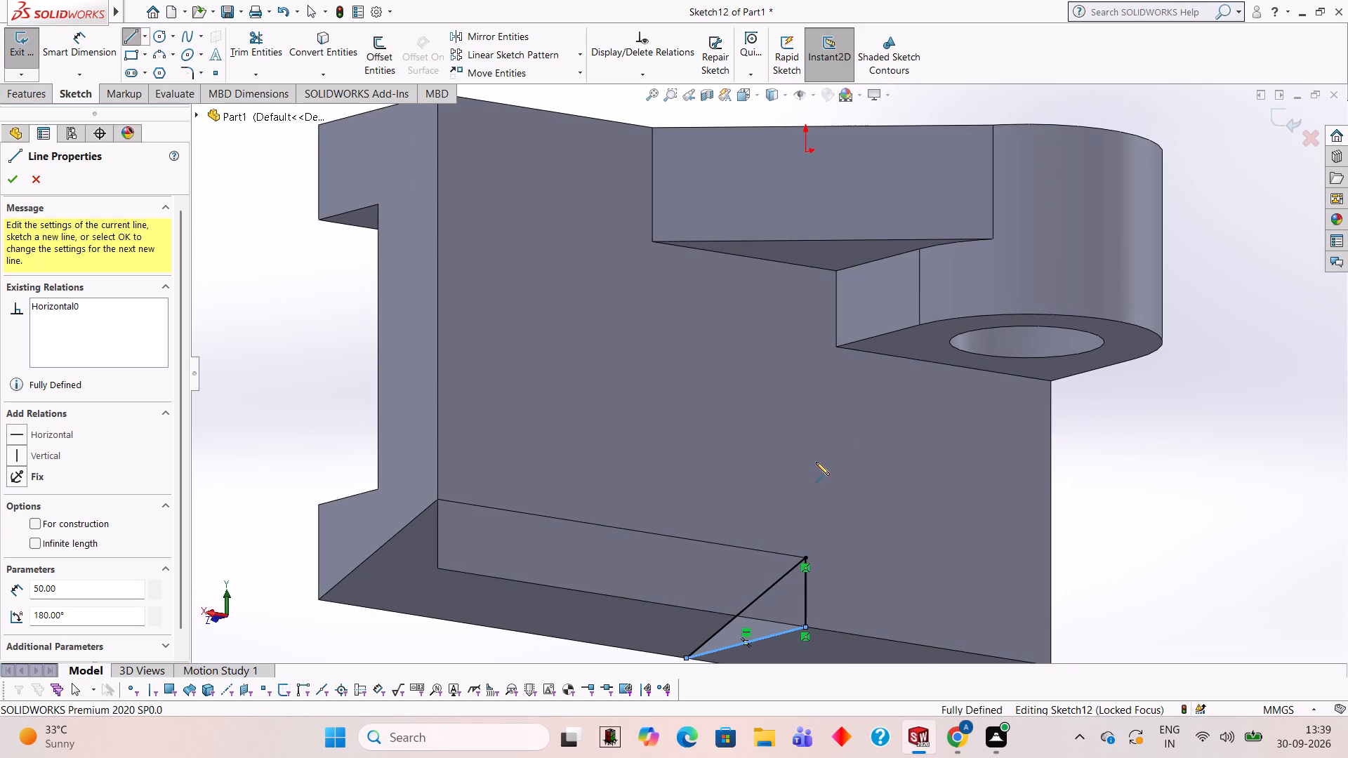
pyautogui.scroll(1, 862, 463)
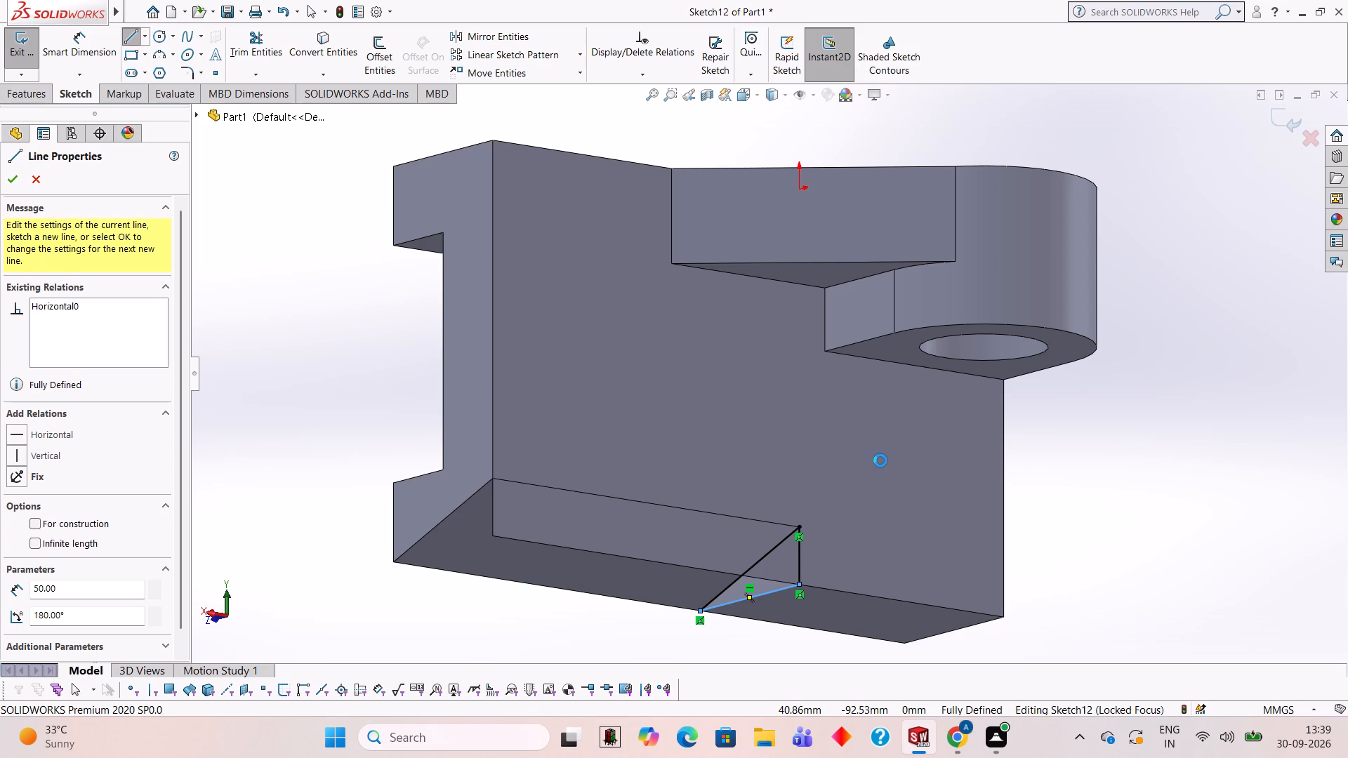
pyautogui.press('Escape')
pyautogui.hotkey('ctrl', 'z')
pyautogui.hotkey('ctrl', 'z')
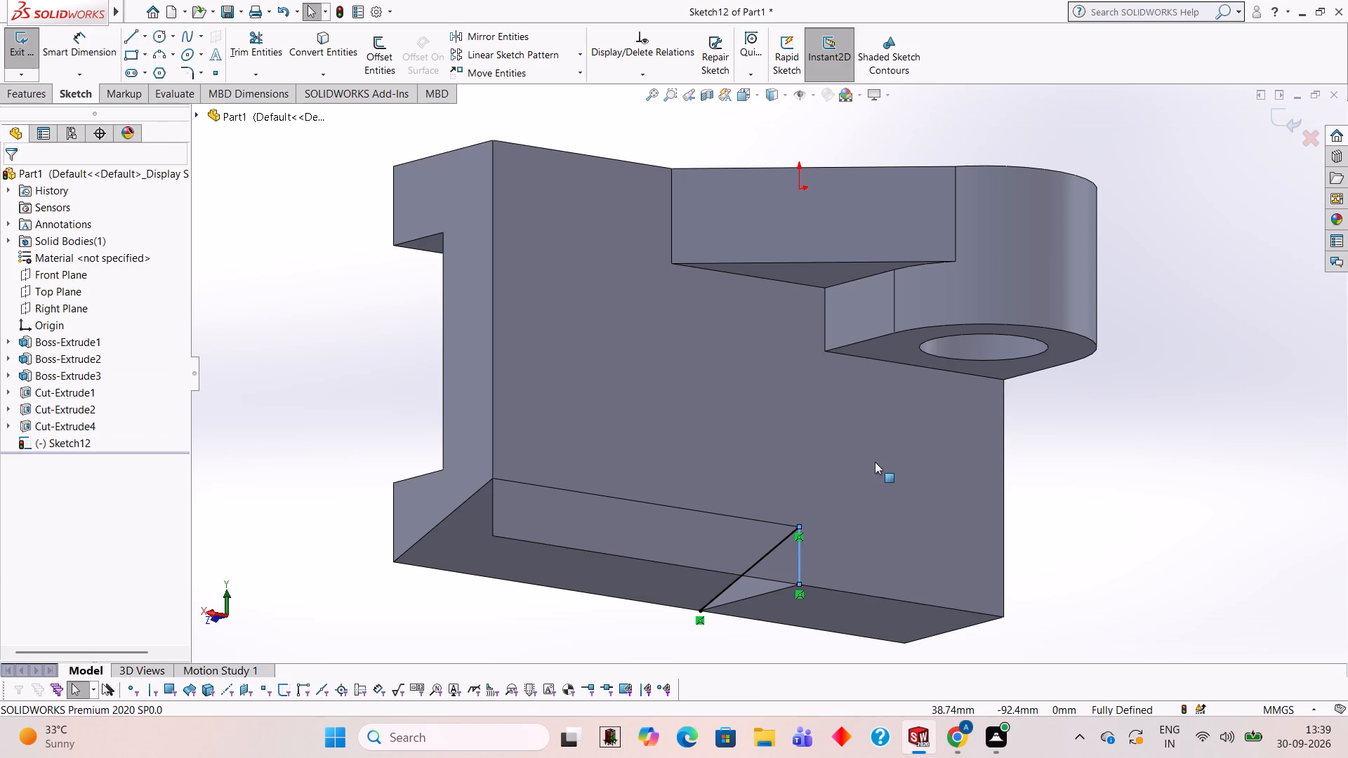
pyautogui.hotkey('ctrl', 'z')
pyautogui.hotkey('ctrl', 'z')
# On the block's channel-profile end face, sketch a closed triangle over the cut opening with a 50 mm base and a 20° slope.
pyautogui.moveTo(997, 513); pyautogui.dragTo(1014, 521, button='middle')
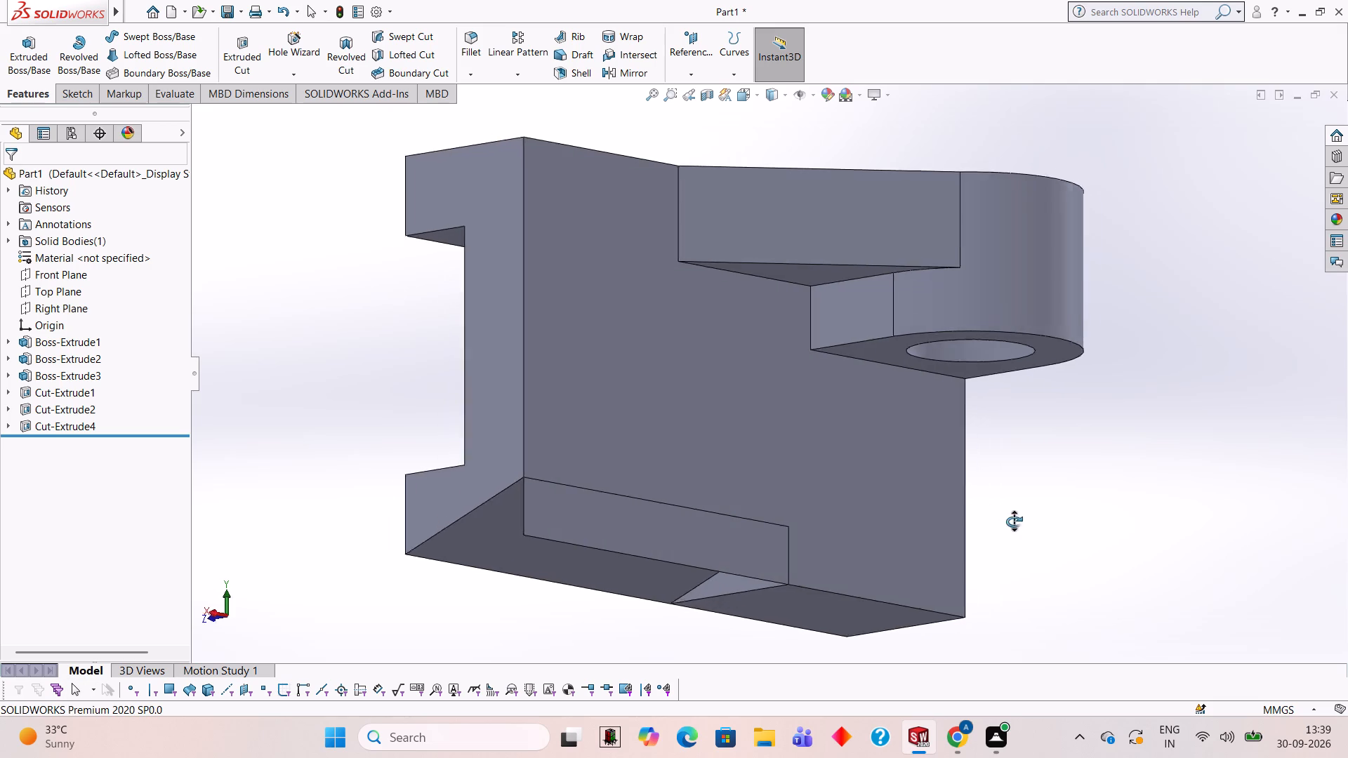
pyautogui.moveTo(1014, 521); pyautogui.dragTo(1070, 531, button='middle')
pyautogui.click(678, 393)
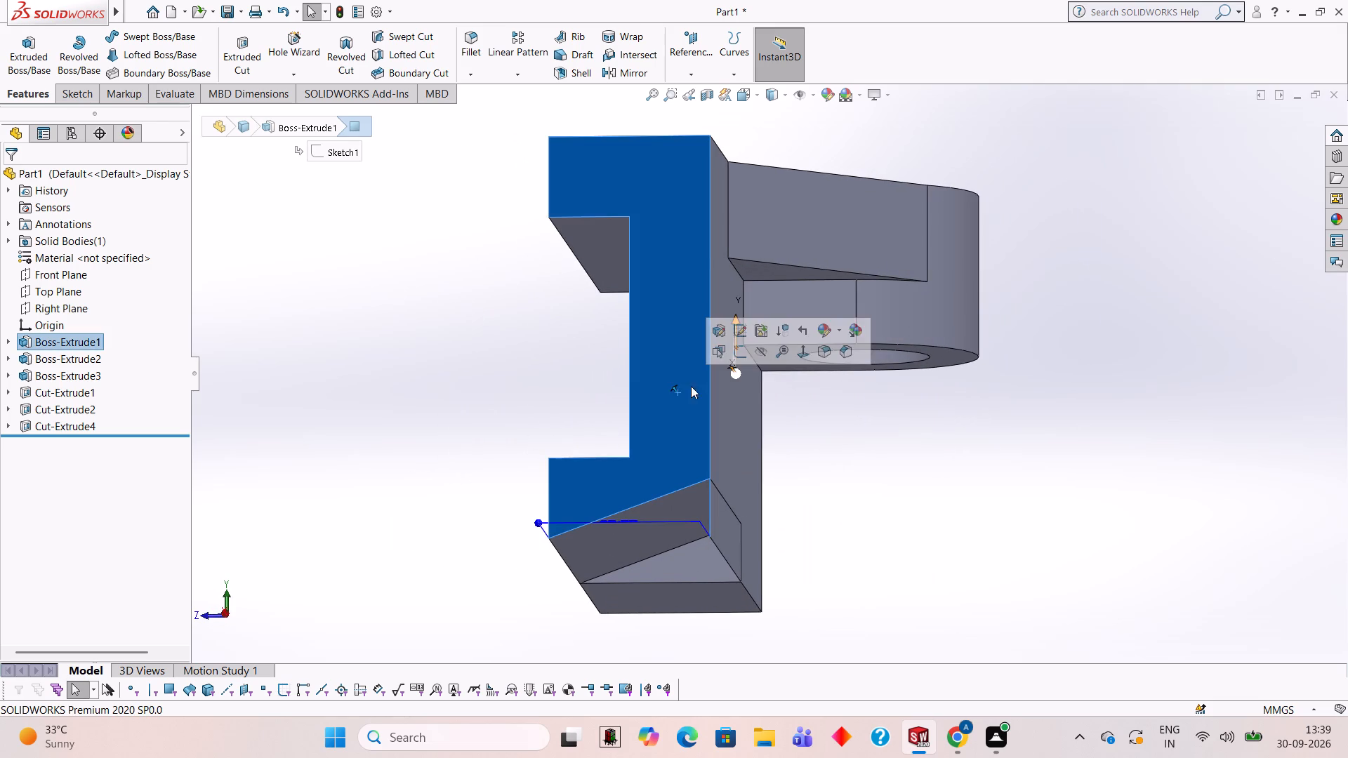
pyautogui.click(738, 357)
pyautogui.hotkey('ctrl', '8')
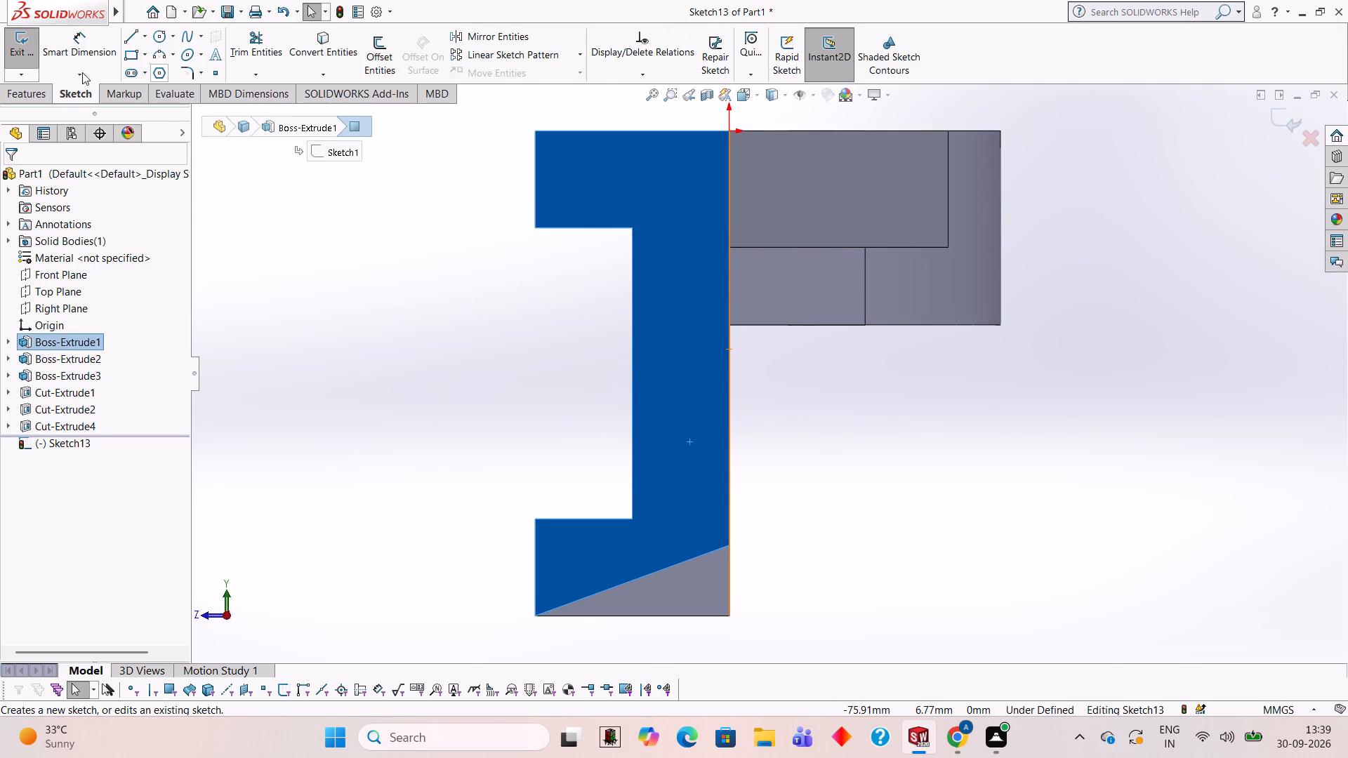
pyautogui.click(130, 36)
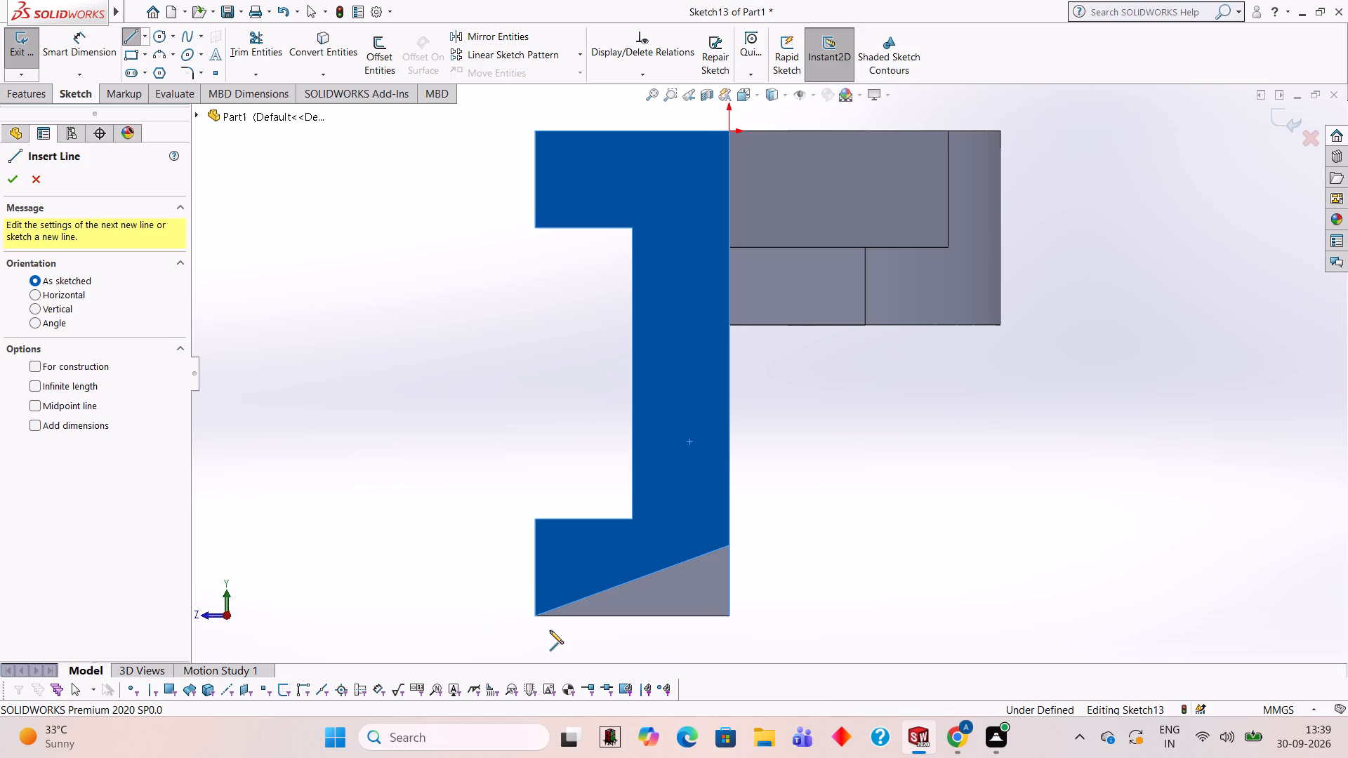
pyautogui.click(536, 615)
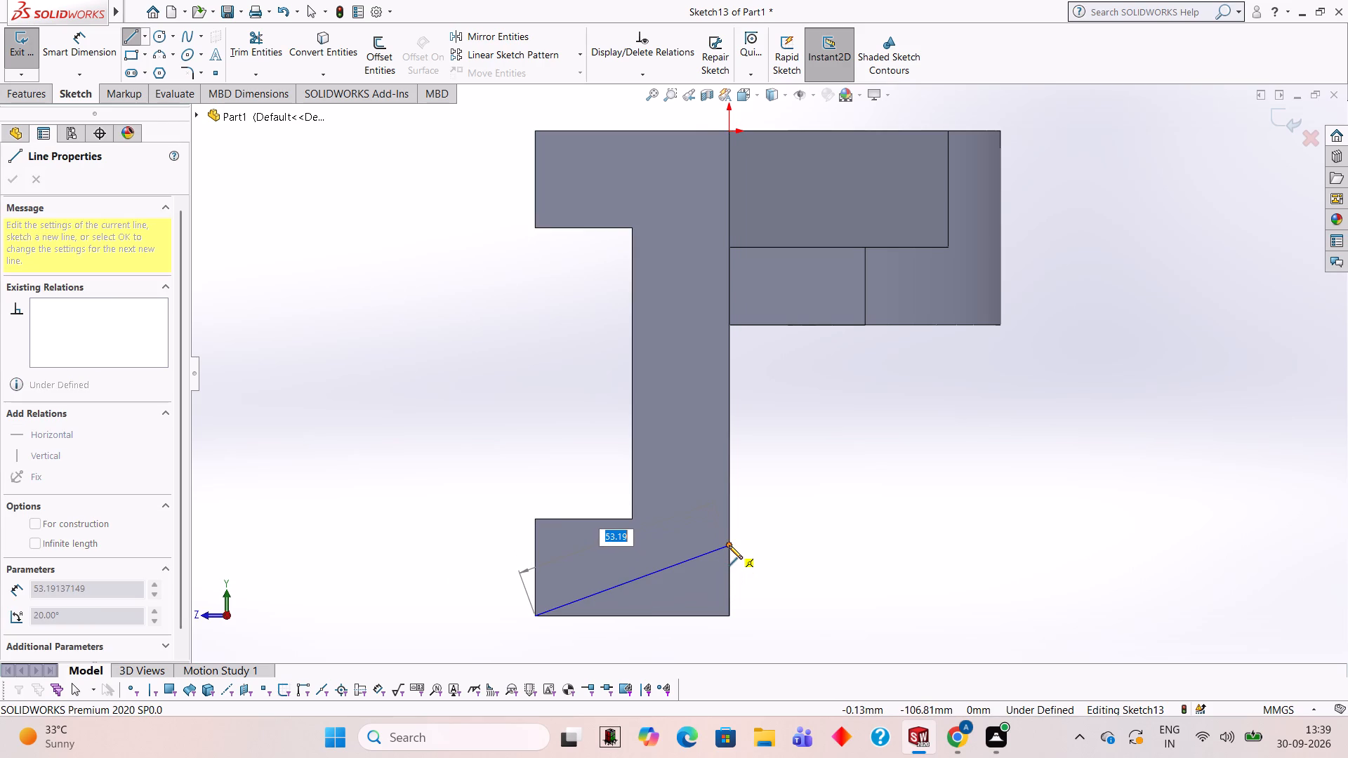
pyautogui.click(729, 545)
pyautogui.click(728, 616)
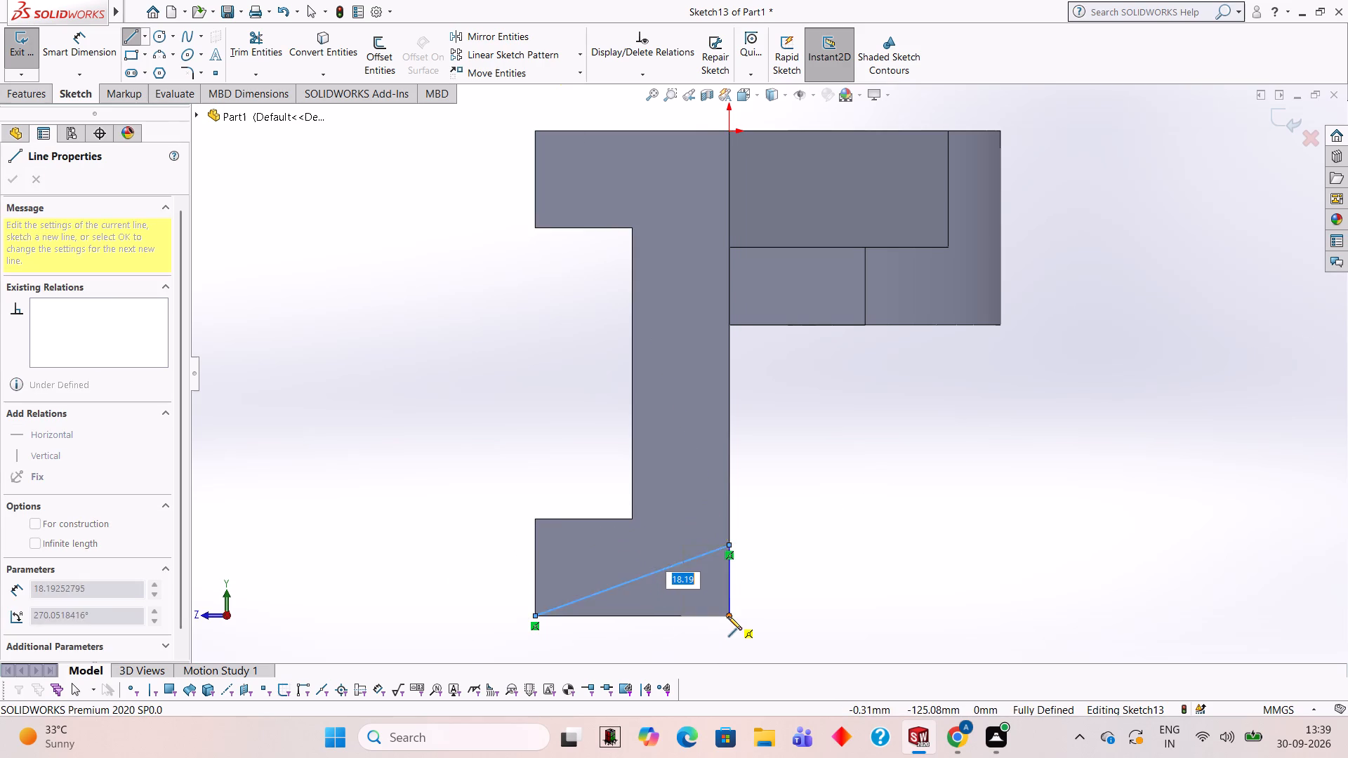
pyautogui.click(536, 615)
# Extrude the triangle 80 mm from the end face into the block, reversing the direction and merging it to refill part of the underside cut.
pyautogui.moveTo(1059, 529); pyautogui.dragTo(986, 522, button='middle')
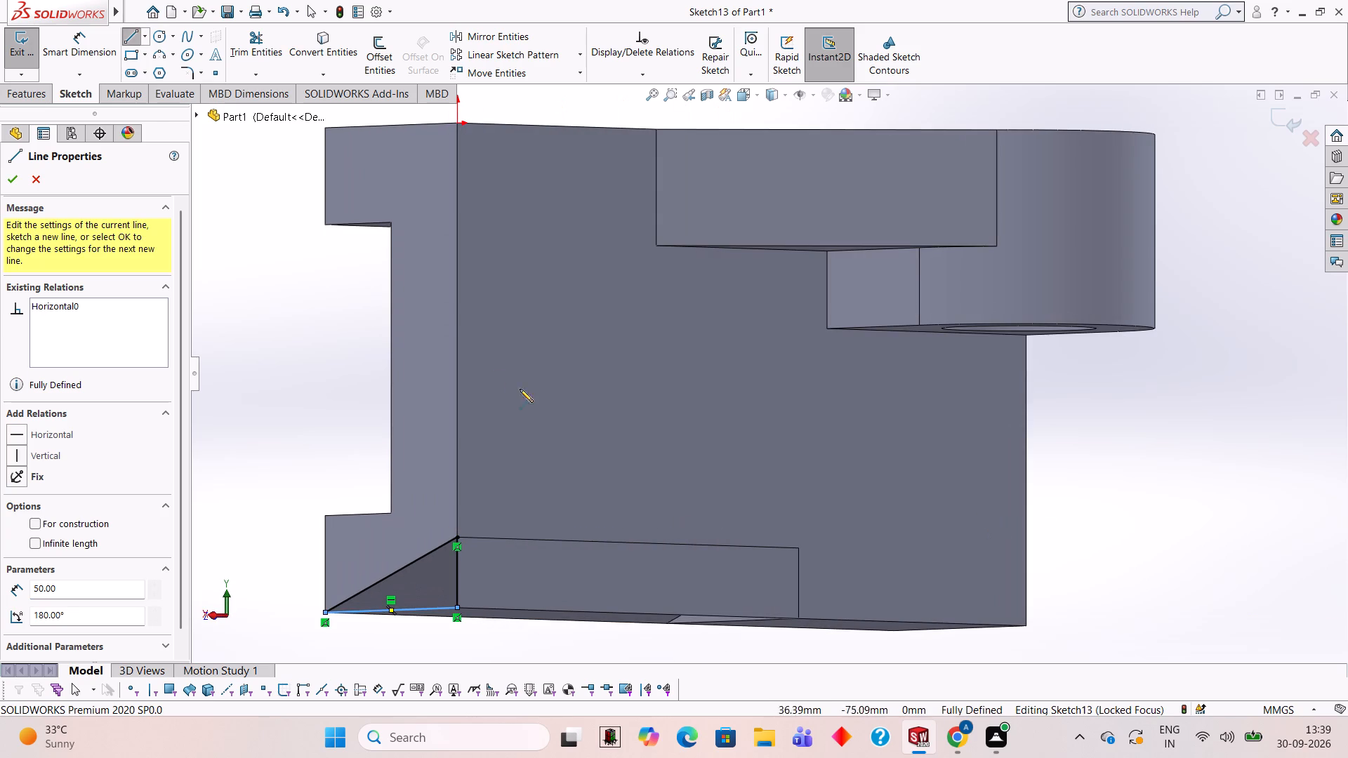
pyautogui.click(40, 94)
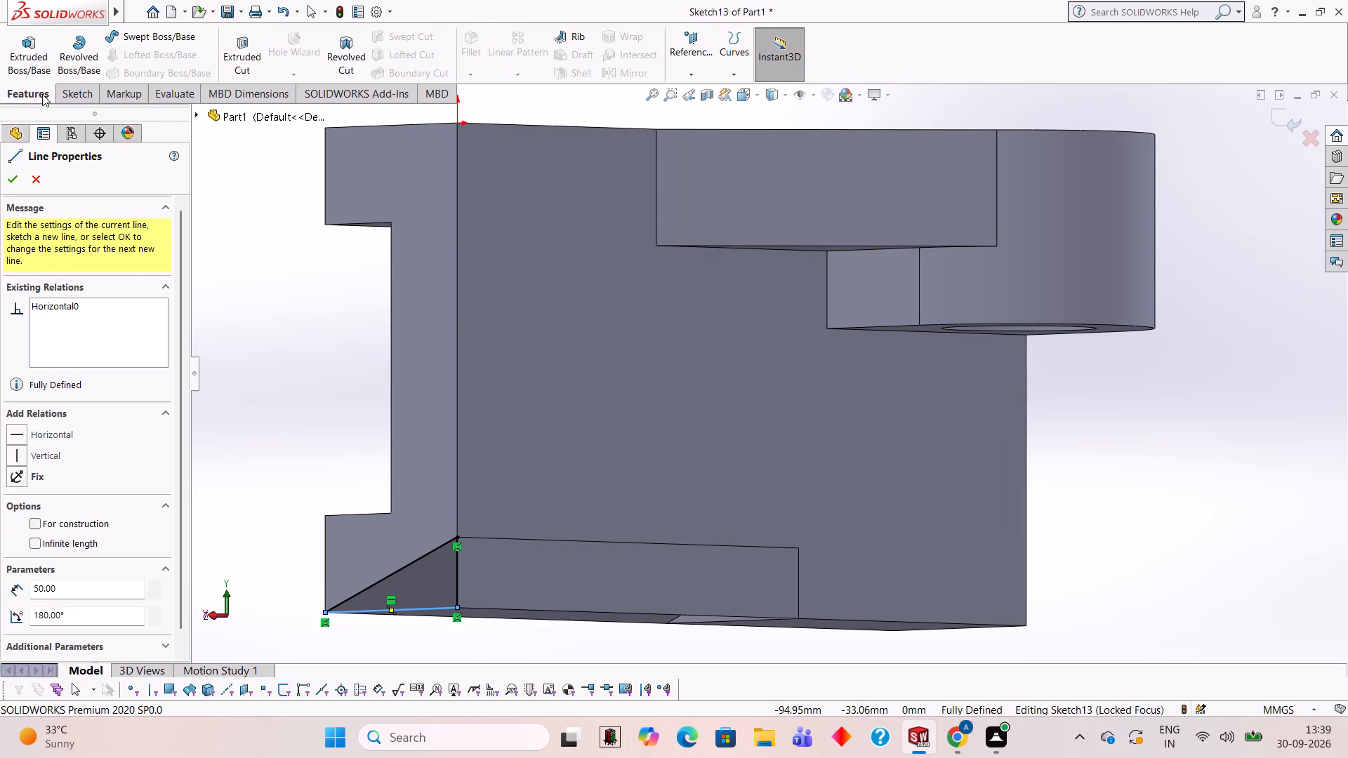
pyautogui.click(37, 65)
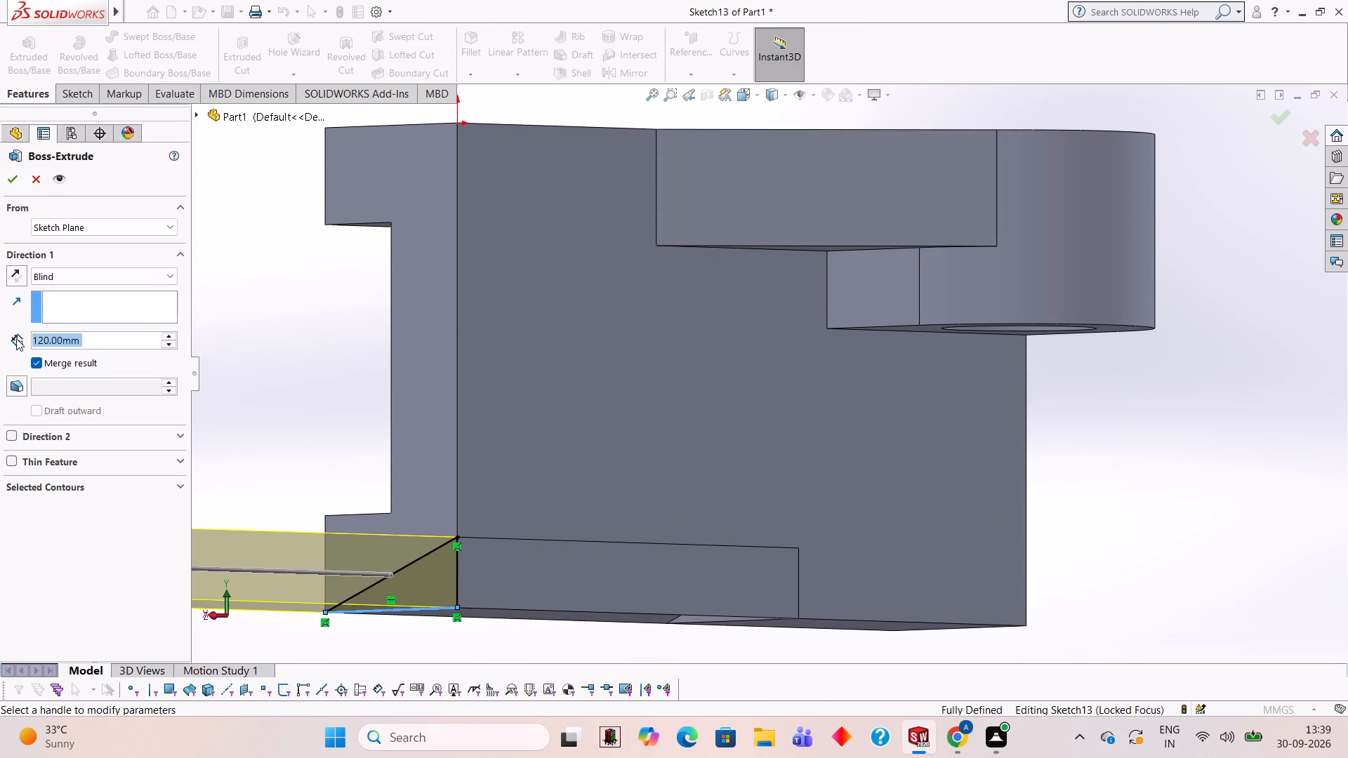
pyautogui.click(18, 280)
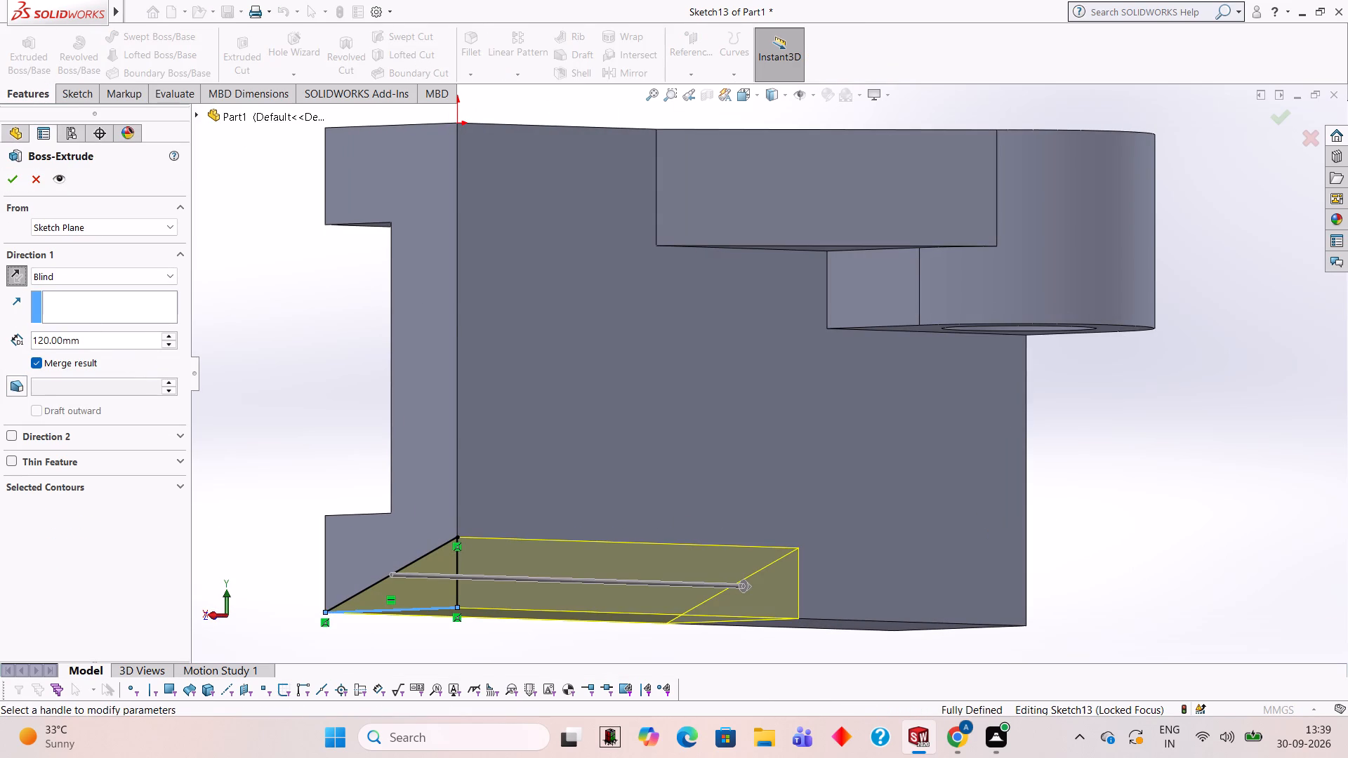
pyautogui.click(119, 347)
pyautogui.press('BackSpace')
pyautogui.press('BackSpace')
pyautogui.press('BackSpace')
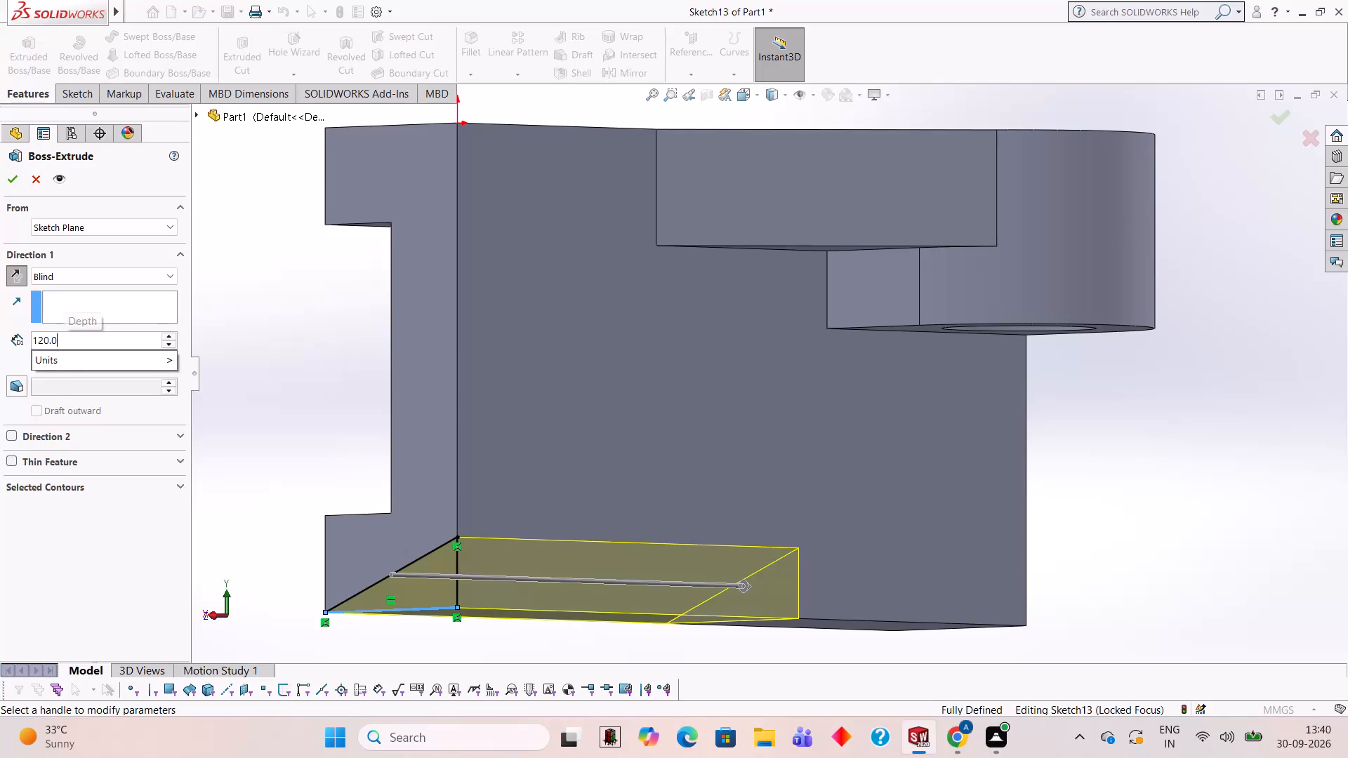
pyautogui.press('BackSpace')
pyautogui.press('BackSpace')
pyautogui.press('BackSpace')
pyautogui.press('BackSpace')
pyautogui.press('BackSpace')
pyautogui.write('80')
pyautogui.press('Return')
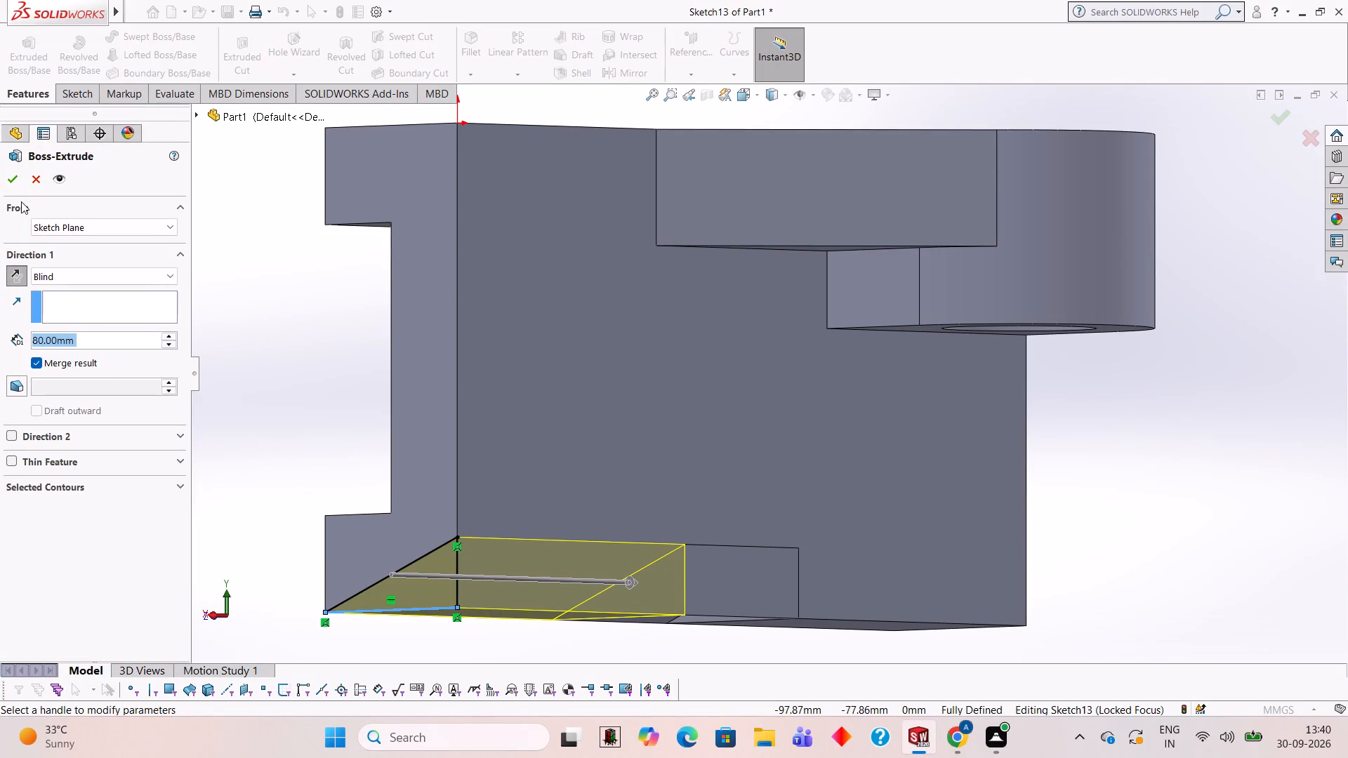
pyautogui.click(15, 174)
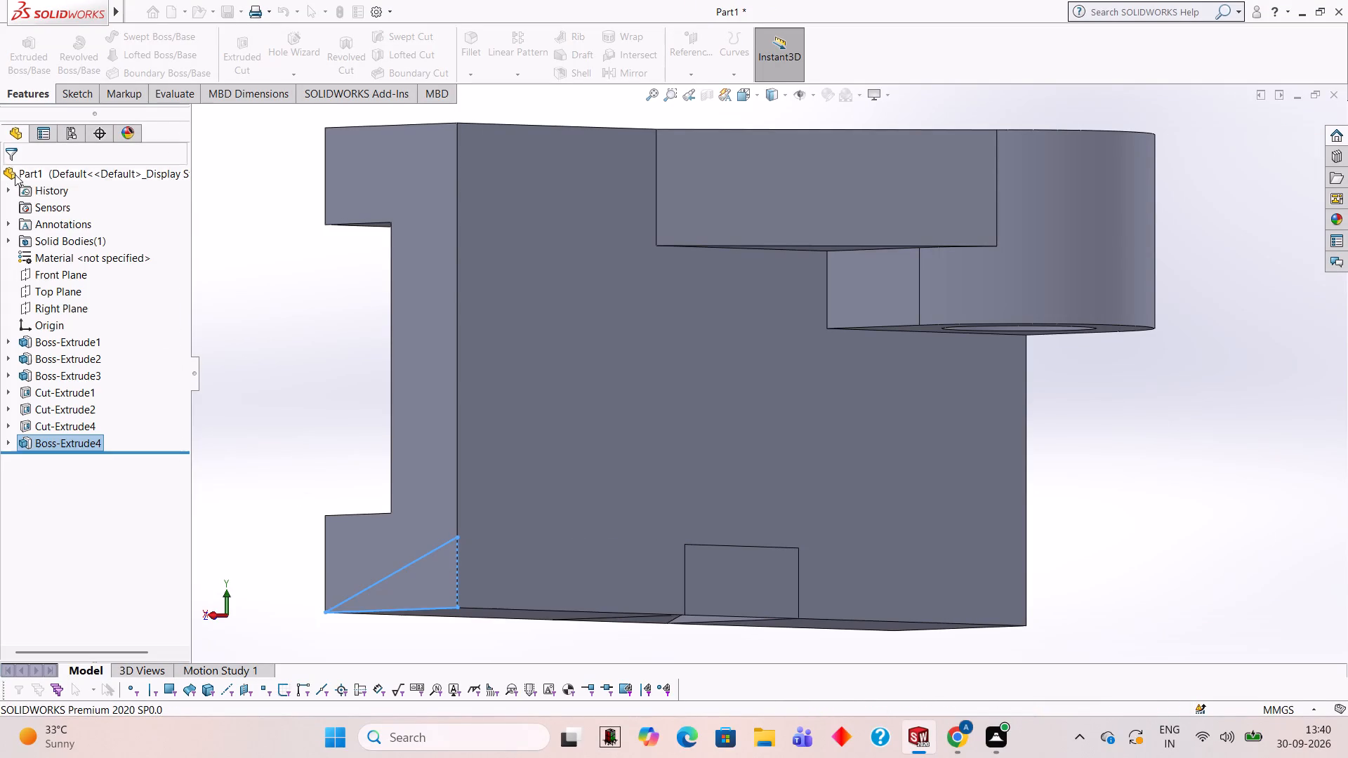
pyautogui.click(218, 276)
# On the inner upright face of the remaining underside pocket, sketch a closed rectangle 40 mm wide and about 18 mm high from its corners.
pyautogui.moveTo(661, 428); pyautogui.dragTo(568, 297, button='middle')
pyautogui.moveTo(643, 388); pyautogui.dragTo(720, 426, button='middle')
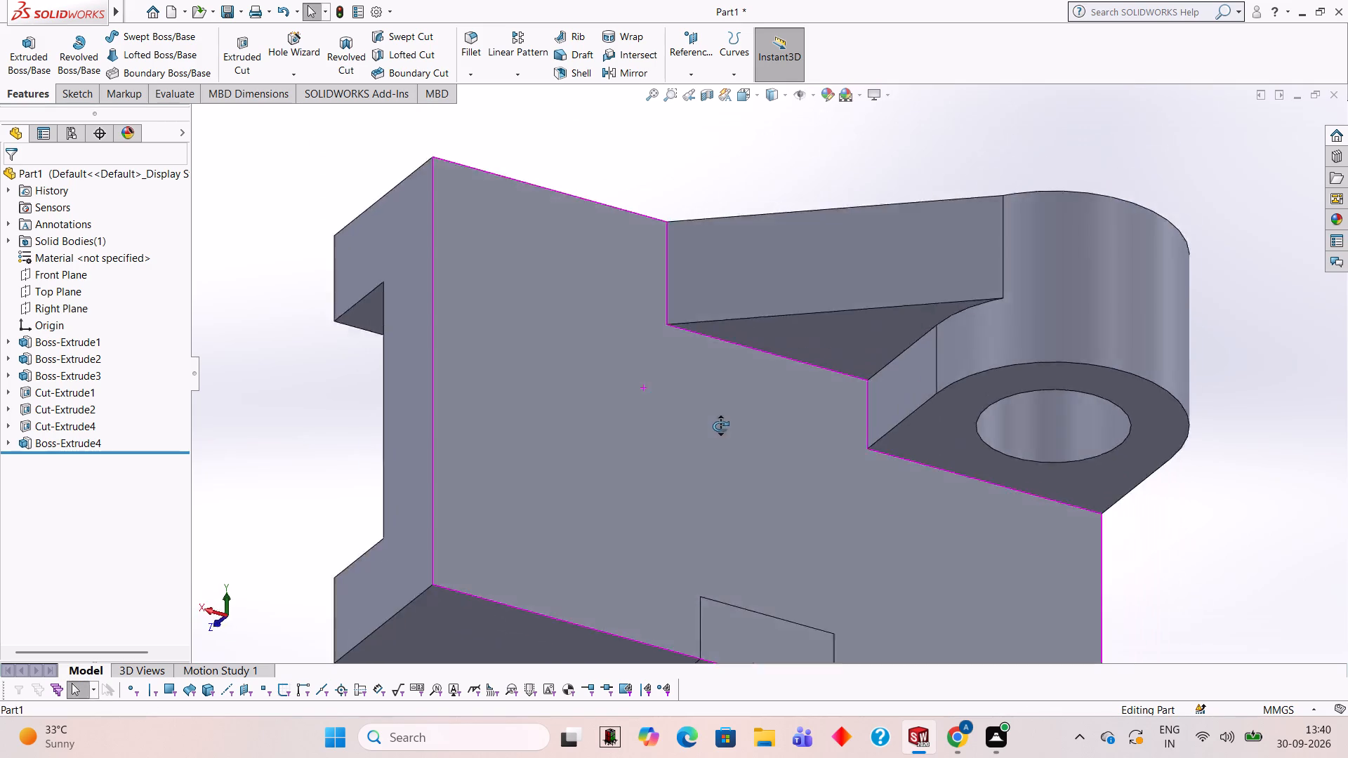
pyautogui.moveTo(720, 426); pyautogui.dragTo(805, 435, button='middle')
pyautogui.scroll(2, 758, 428)
pyautogui.moveTo(744, 457); pyautogui.dragTo(792, 399, button='middle')
pyautogui.moveTo(1034, 467); pyautogui.dragTo(972, 453, button='middle')
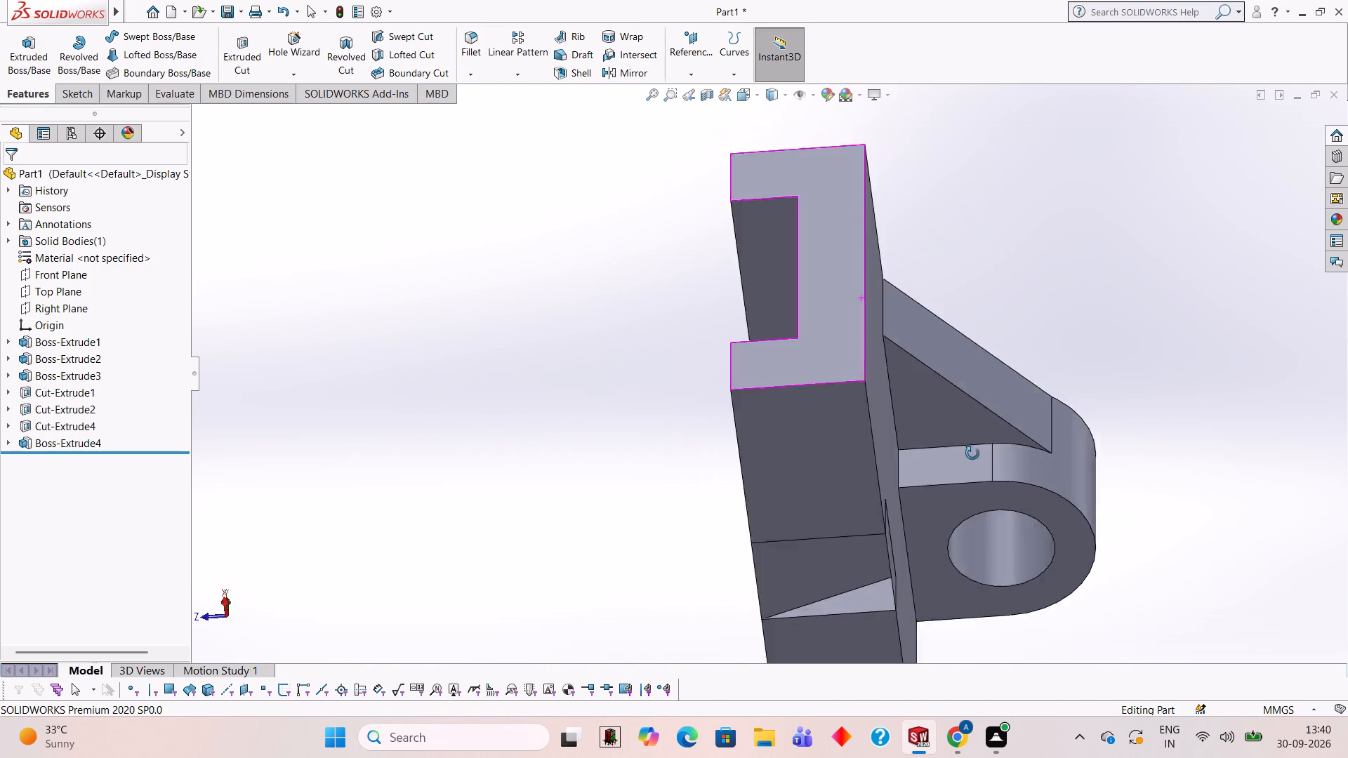
pyautogui.moveTo(972, 453); pyautogui.dragTo(1106, 507, button='middle')
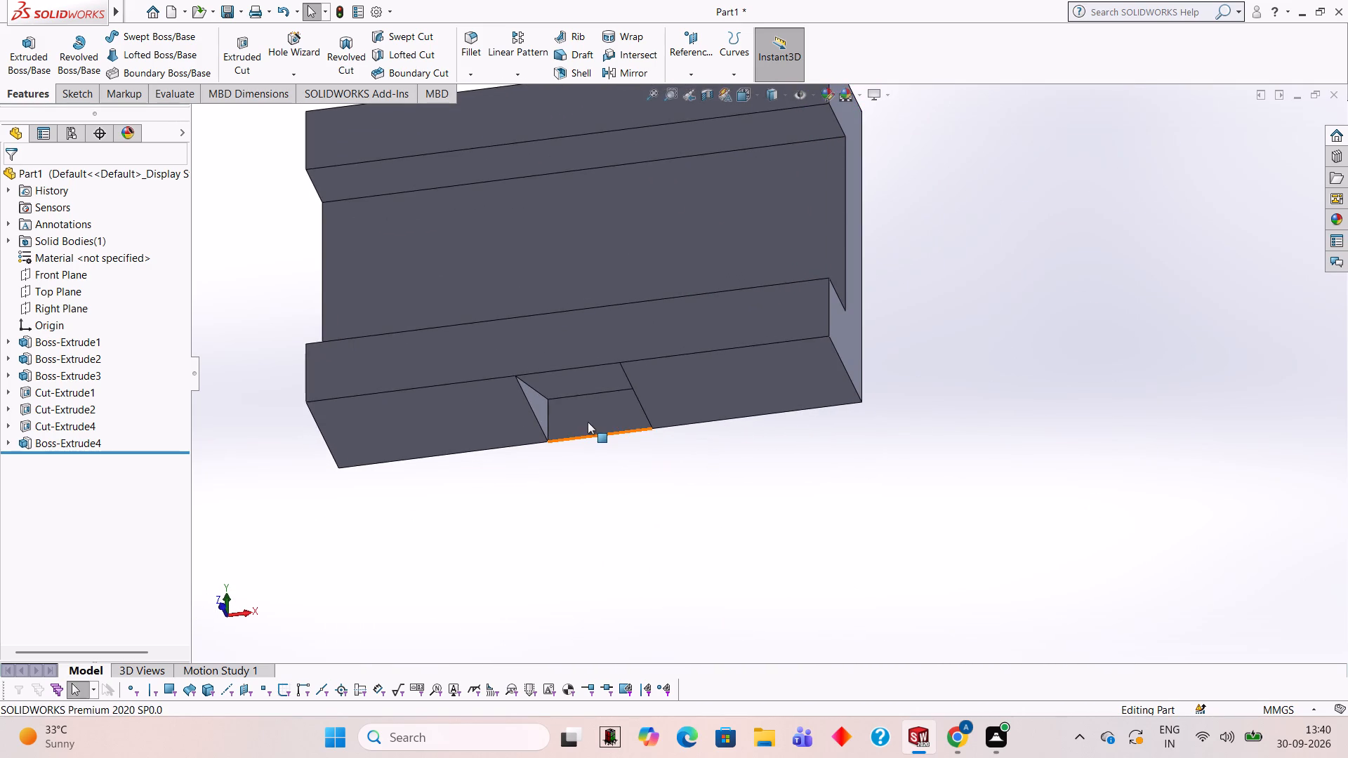
pyautogui.click(588, 422)
pyautogui.click(651, 385)
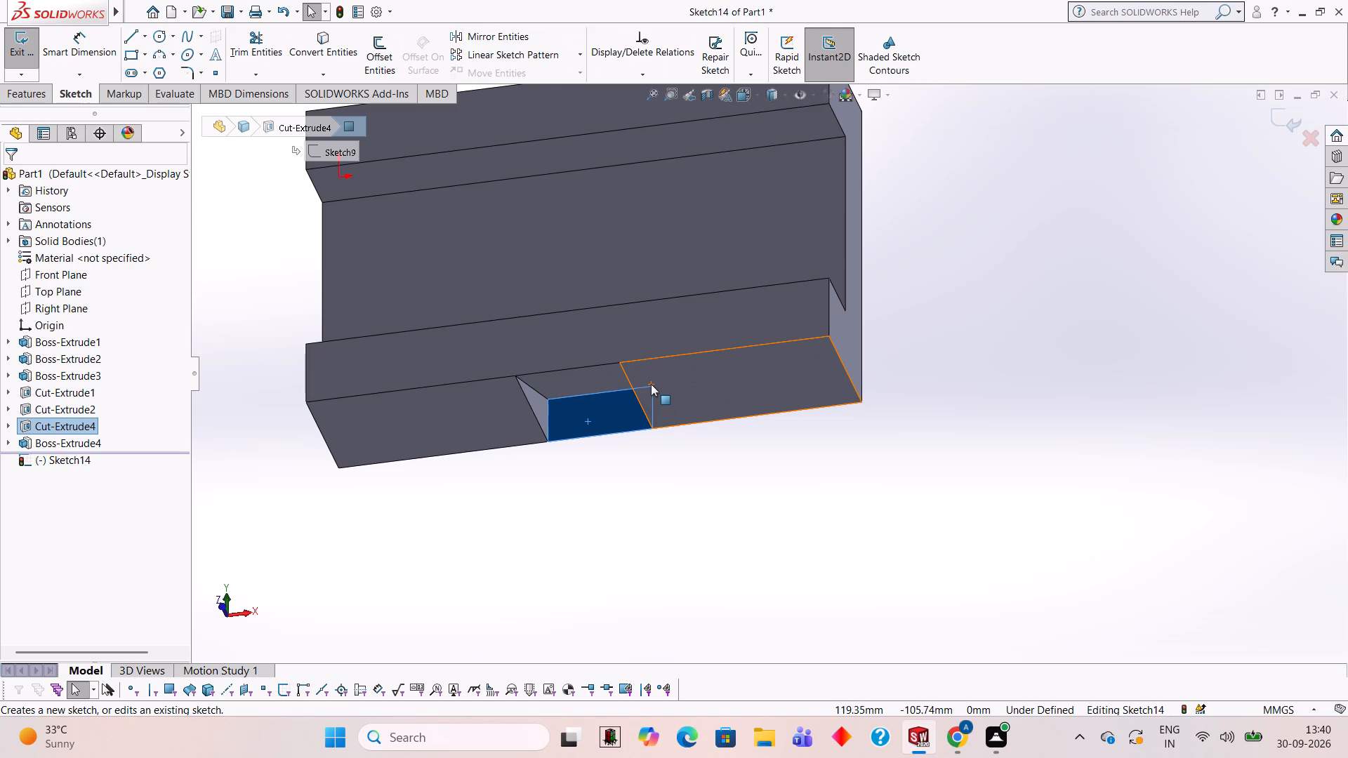
pyautogui.hotkey('ctrl', '8')
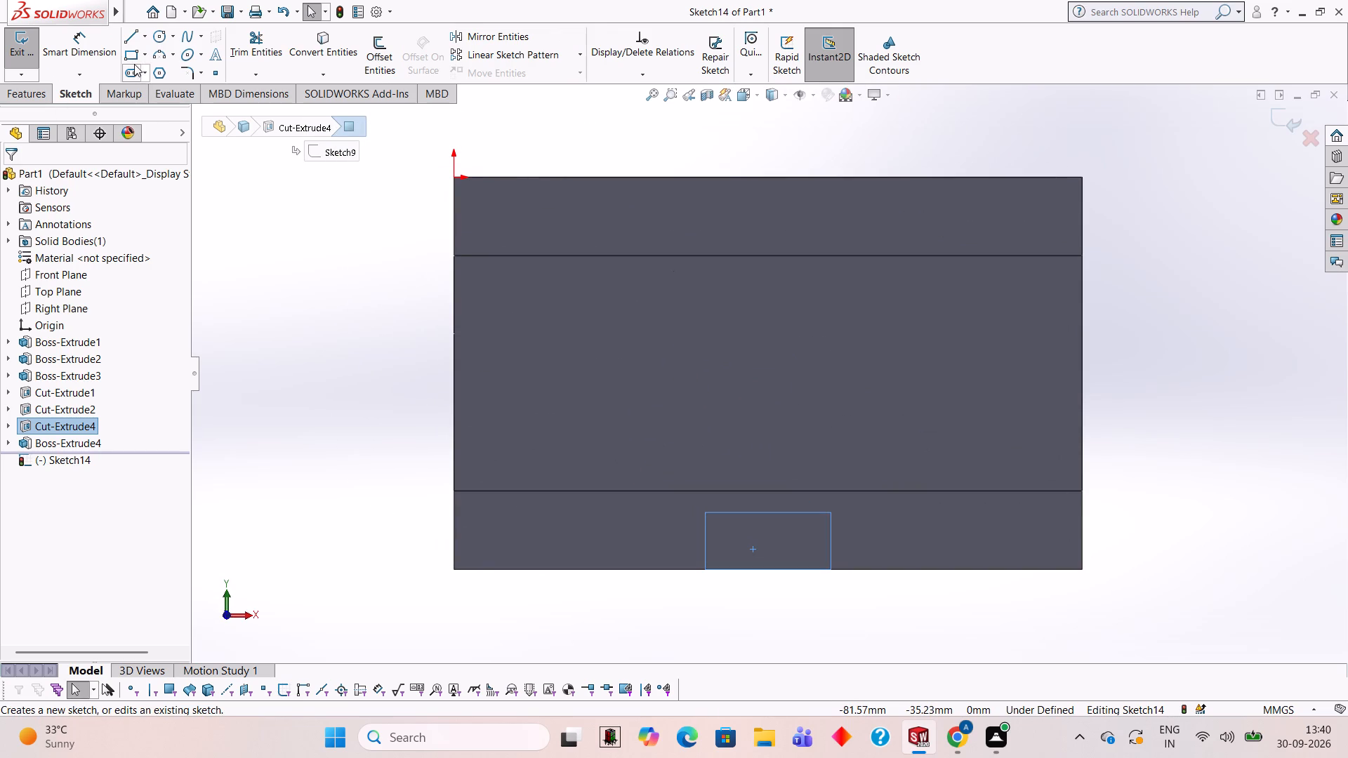
pyautogui.click(133, 34)
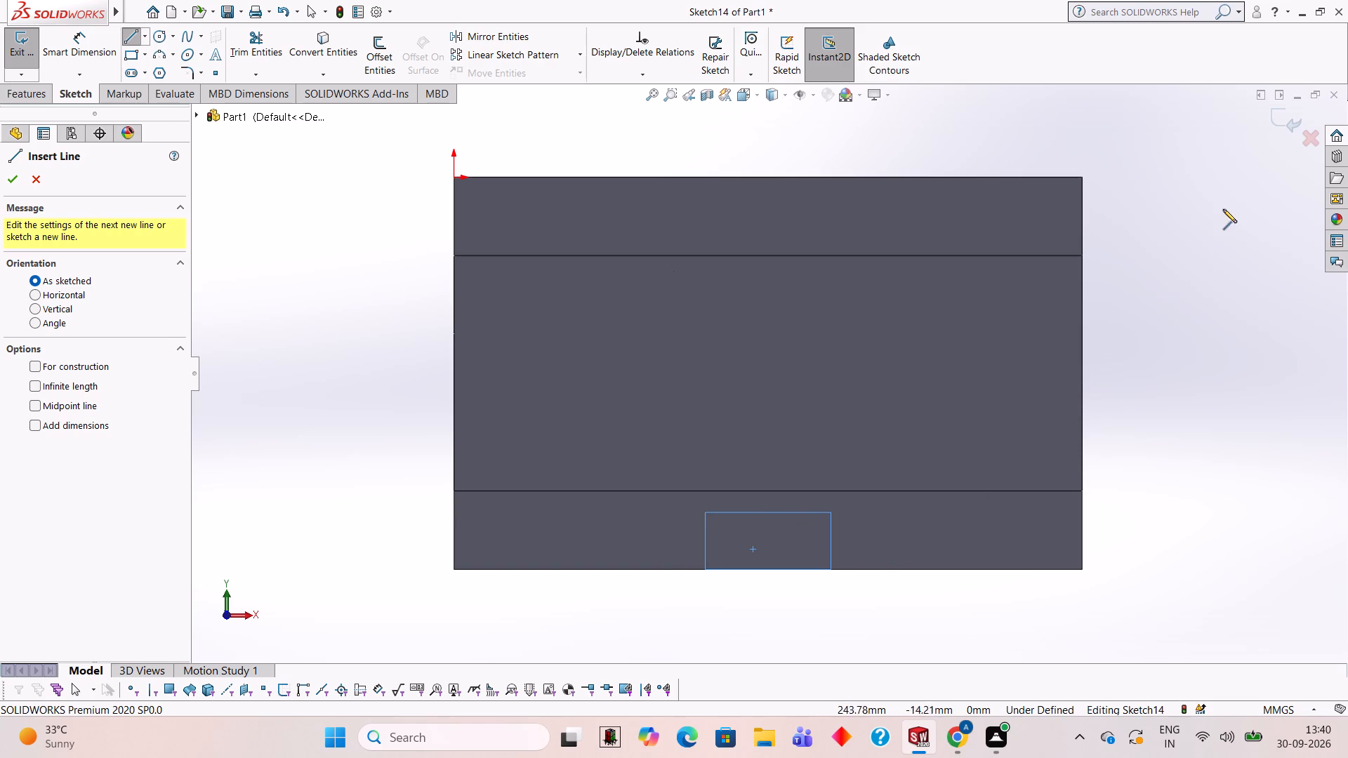
pyautogui.click(704, 512)
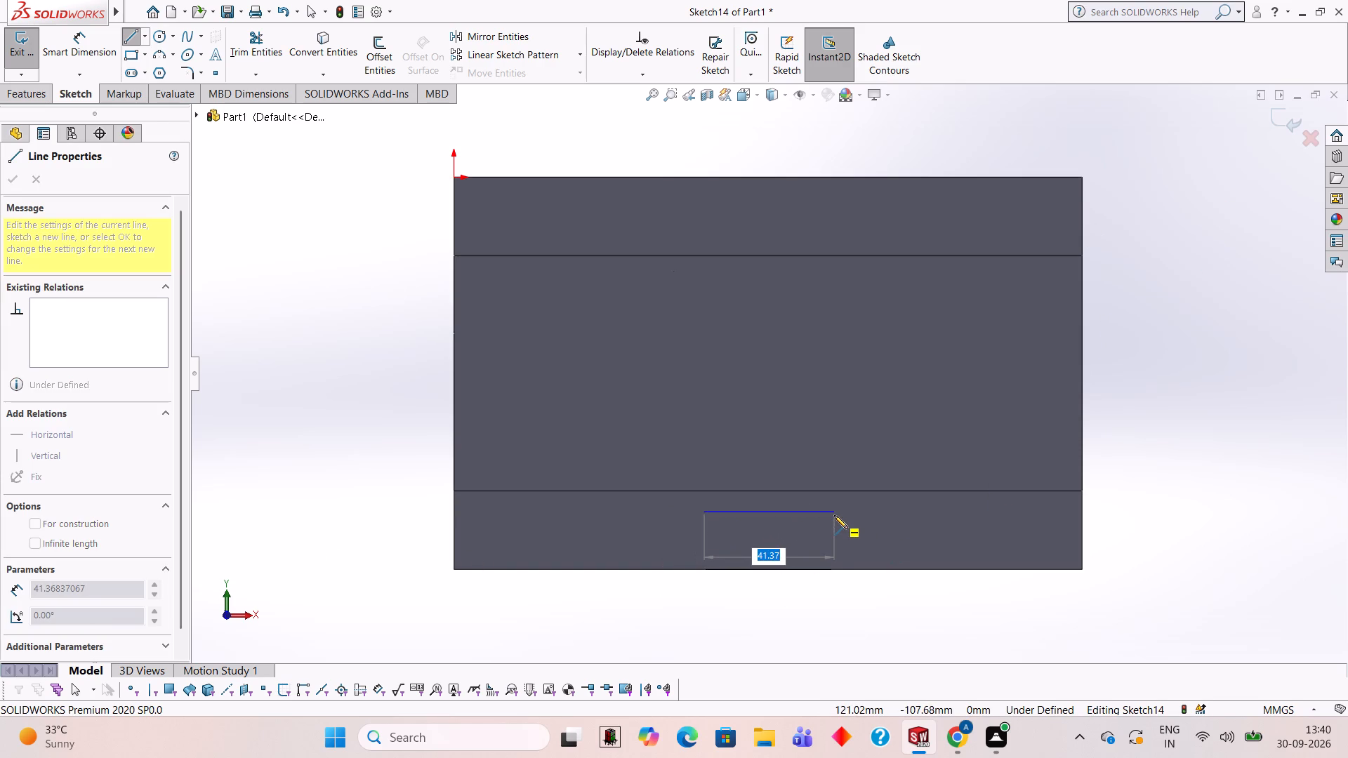
pyautogui.write('40')
pyautogui.press('Return')
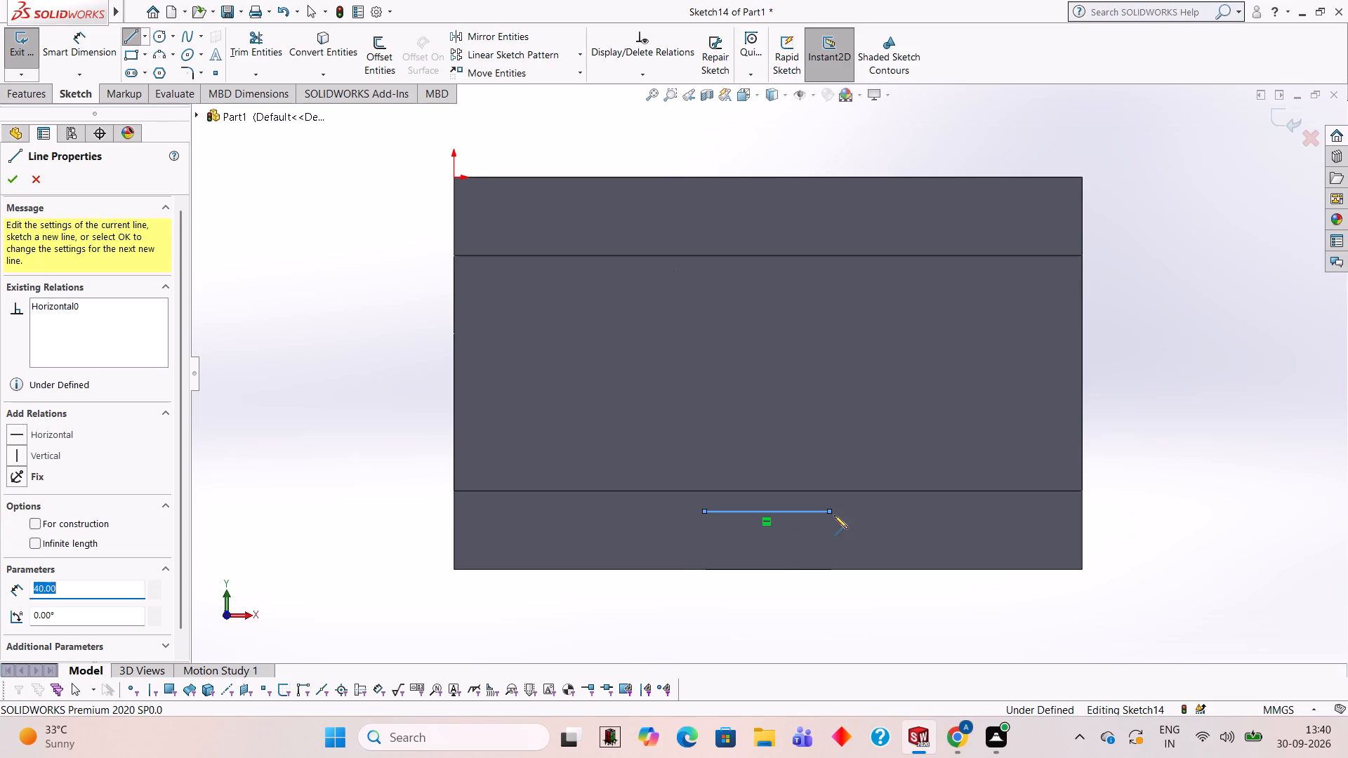
pyautogui.click(830, 568)
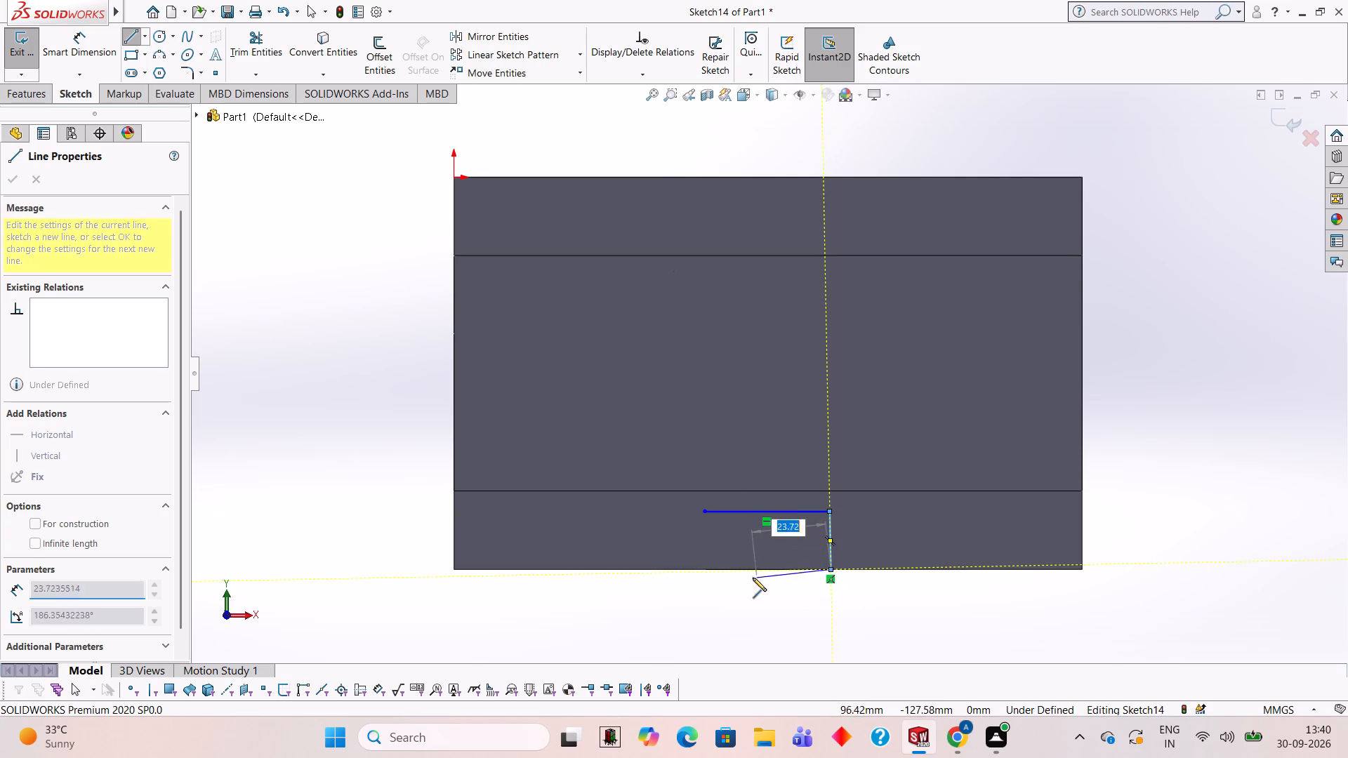
pyautogui.click(704, 570)
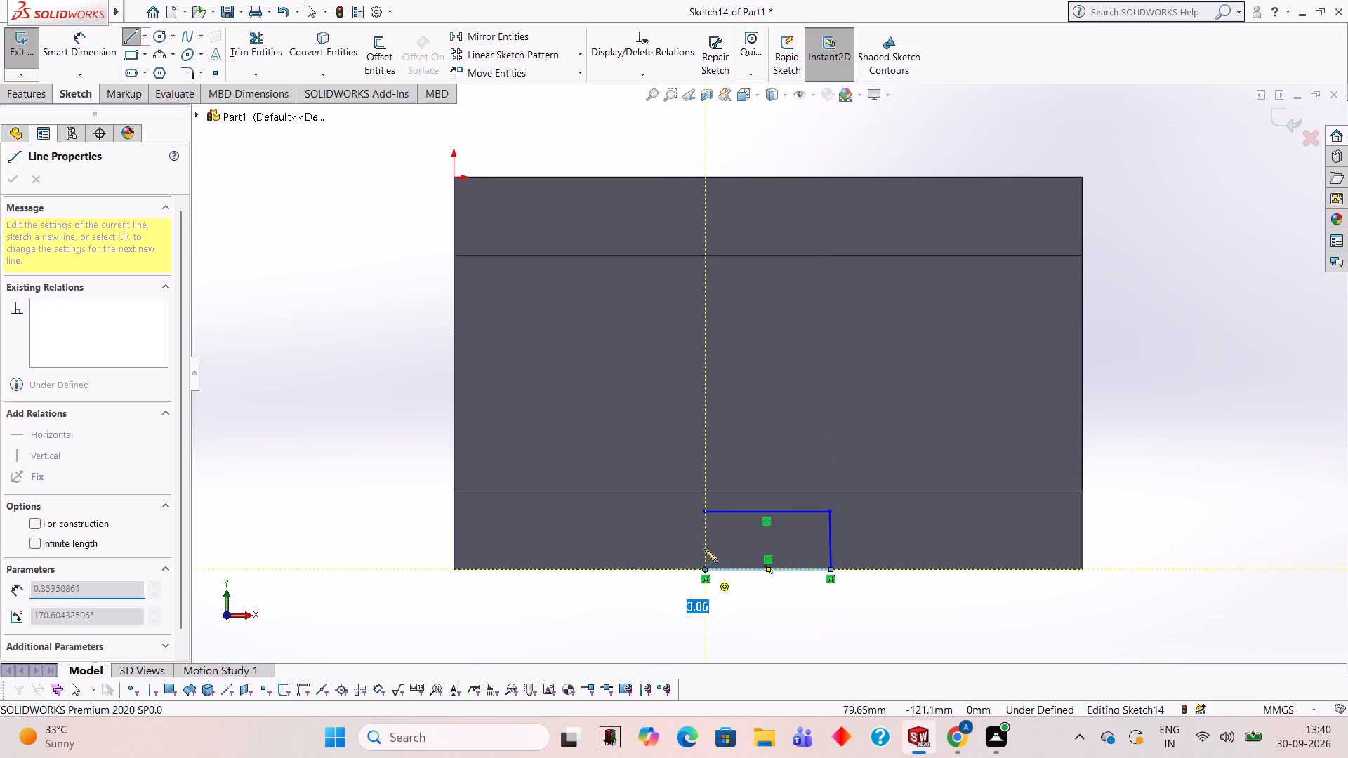
pyautogui.click(704, 511)
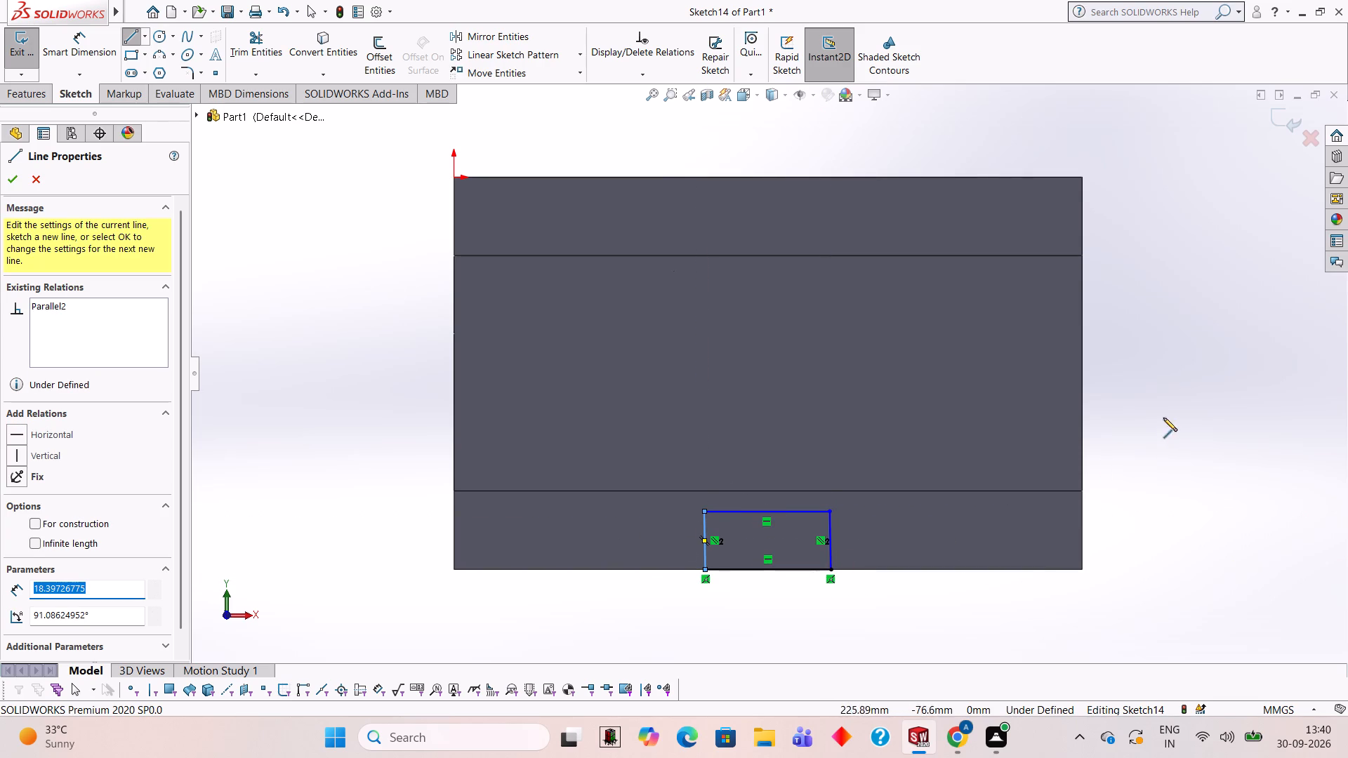
# Cut-extrude the rectangle 80 mm blind, outward through the block's lug-side face.
pyautogui.moveTo(1162, 411); pyautogui.dragTo(1014, 352, button='middle')
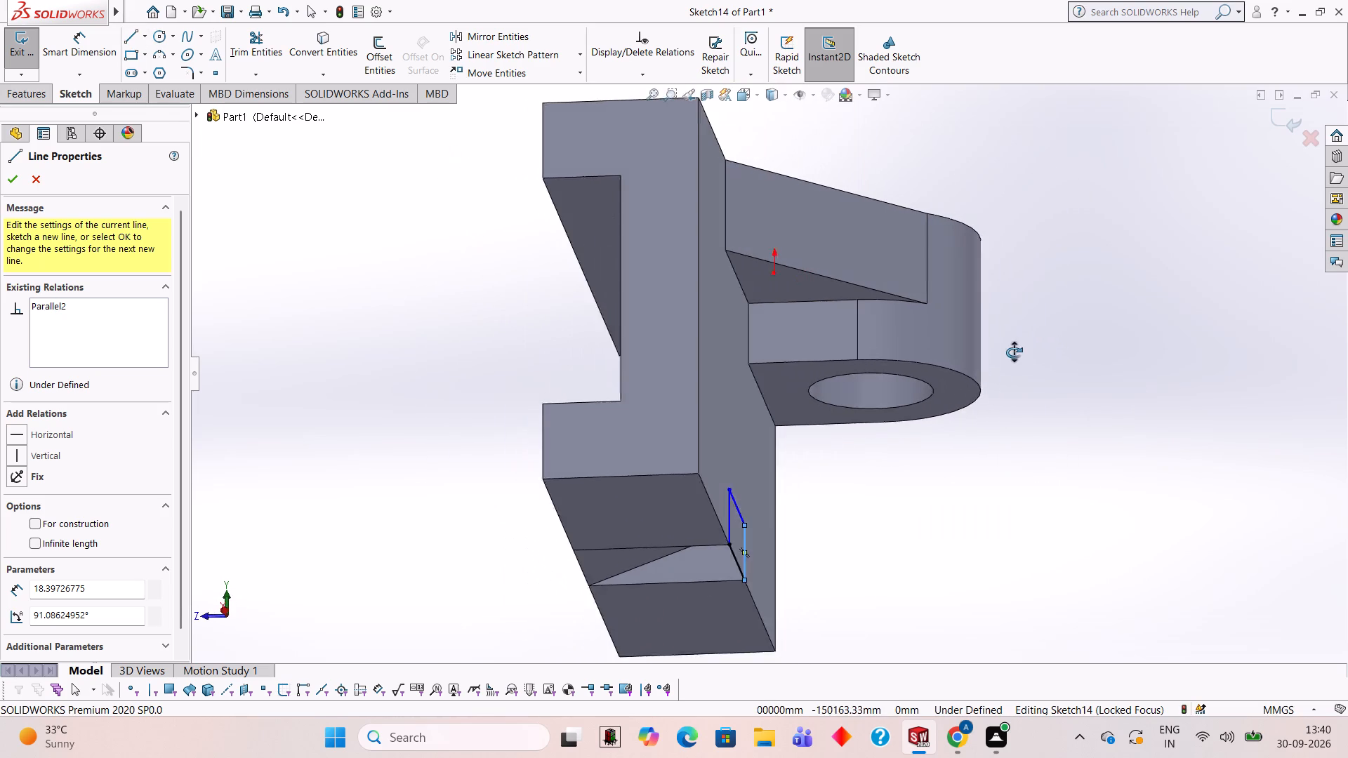
pyautogui.moveTo(1014, 352); pyautogui.dragTo(1019, 355, button='middle')
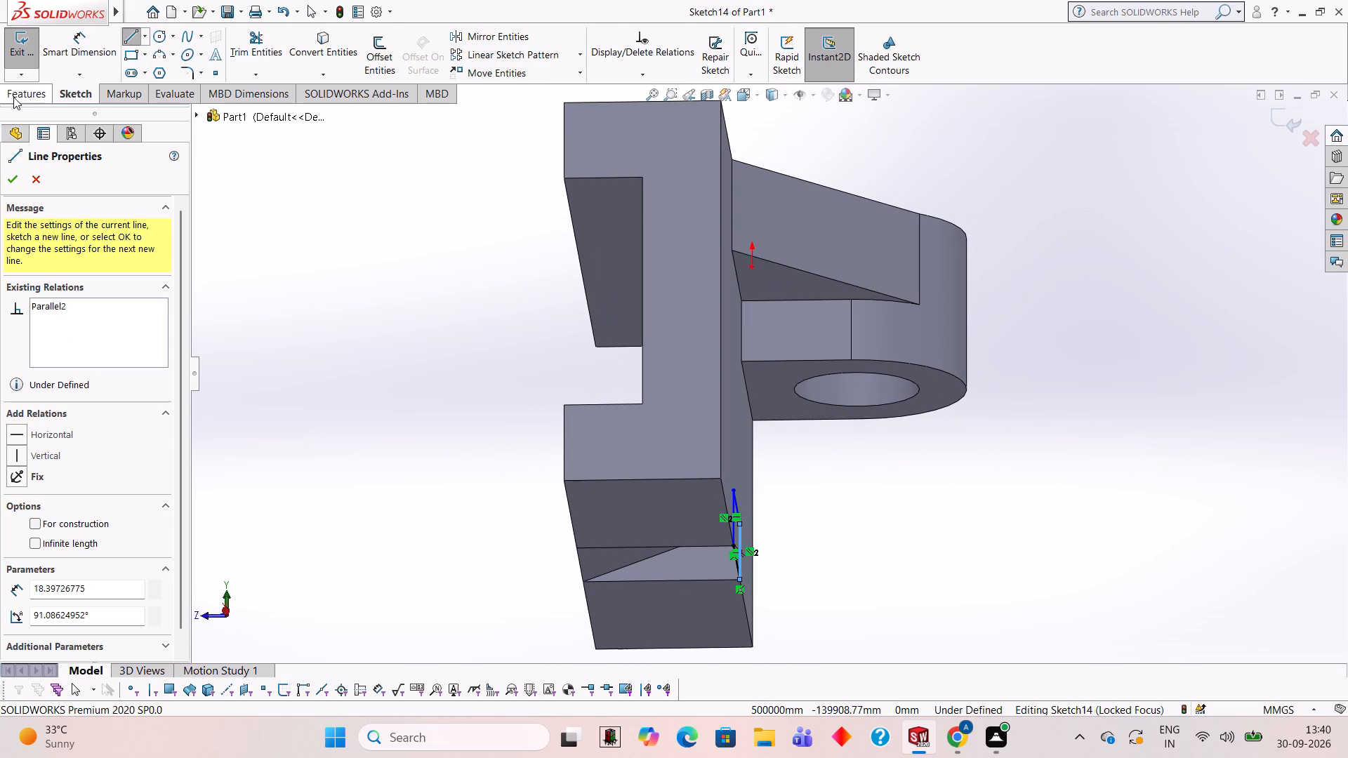
pyautogui.click(13, 97)
pyautogui.click(256, 68)
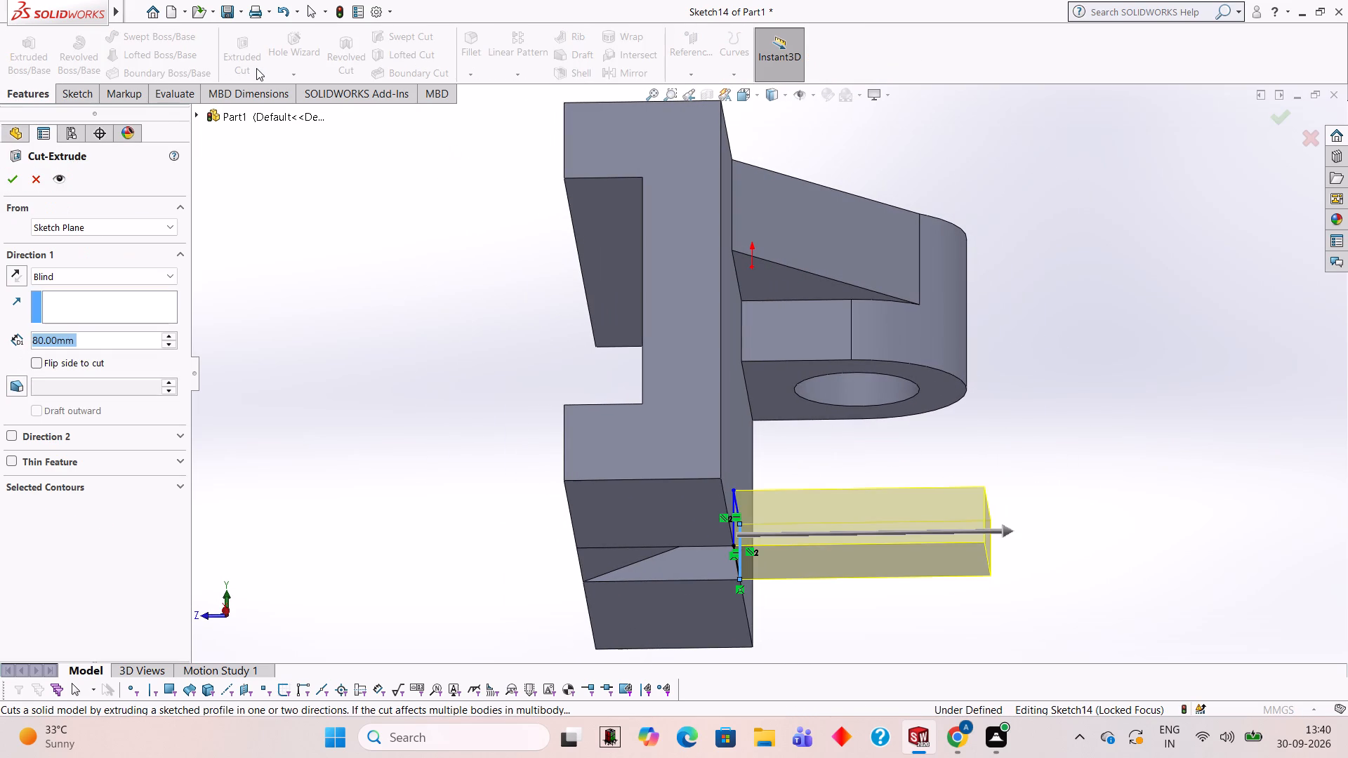
pyautogui.click(6, 187)
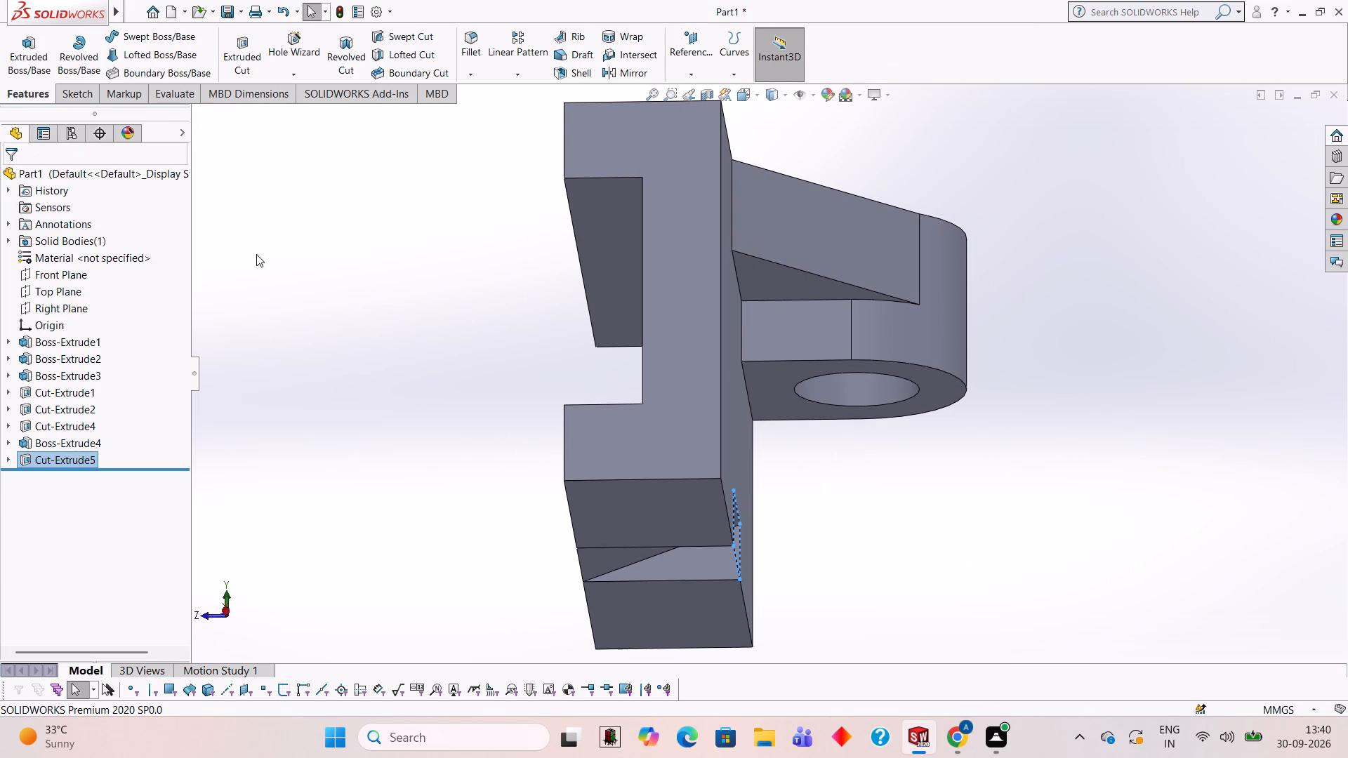
pyautogui.moveTo(285, 261); pyautogui.dragTo(298, 261)
# Examine the opened triangular notch from the lug side and below, including its corners and upper edge.
pyautogui.scroll(1, 982, 368)
pyautogui.moveTo(993, 361); pyautogui.dragTo(906, 350, button='middle')
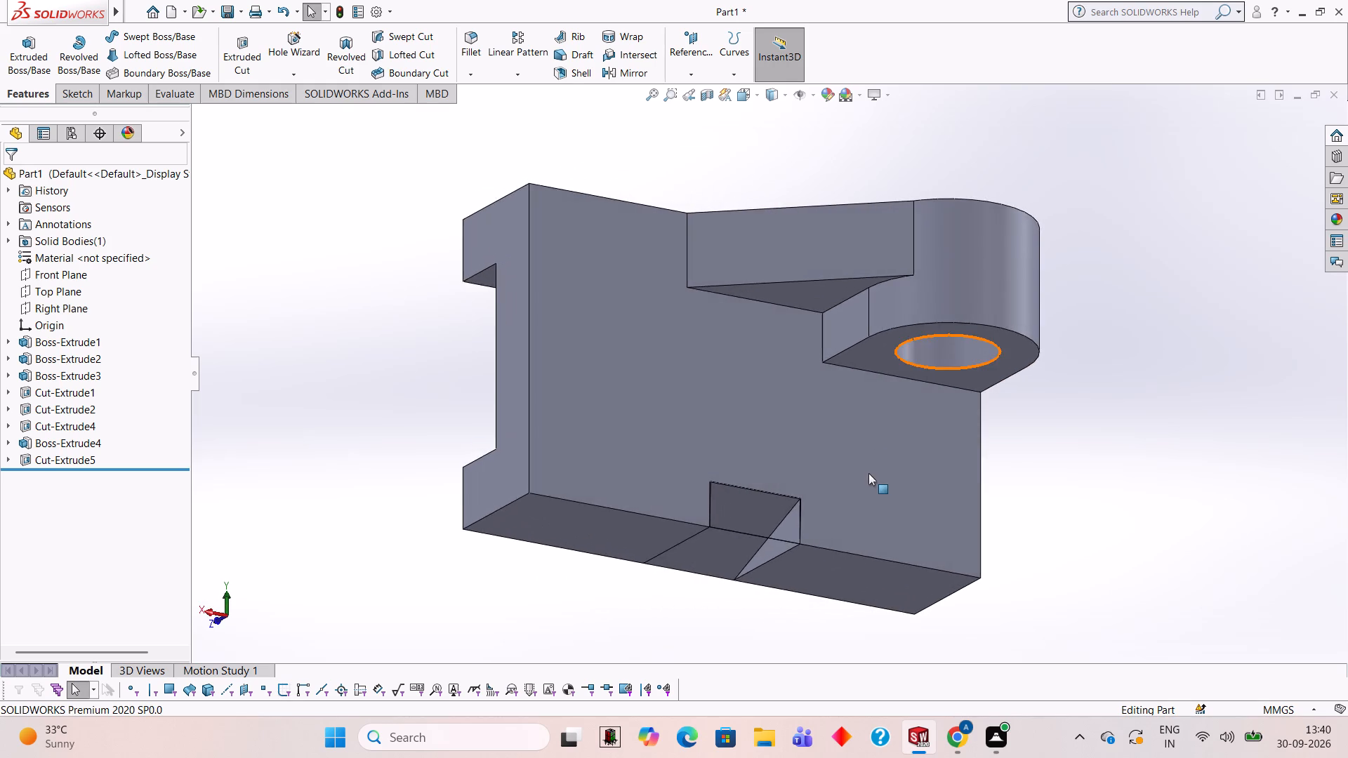
pyautogui.scroll(1, 867, 473)
pyautogui.moveTo(860, 465); pyautogui.dragTo(846, 455, button='middle')
pyautogui.press('Escape')
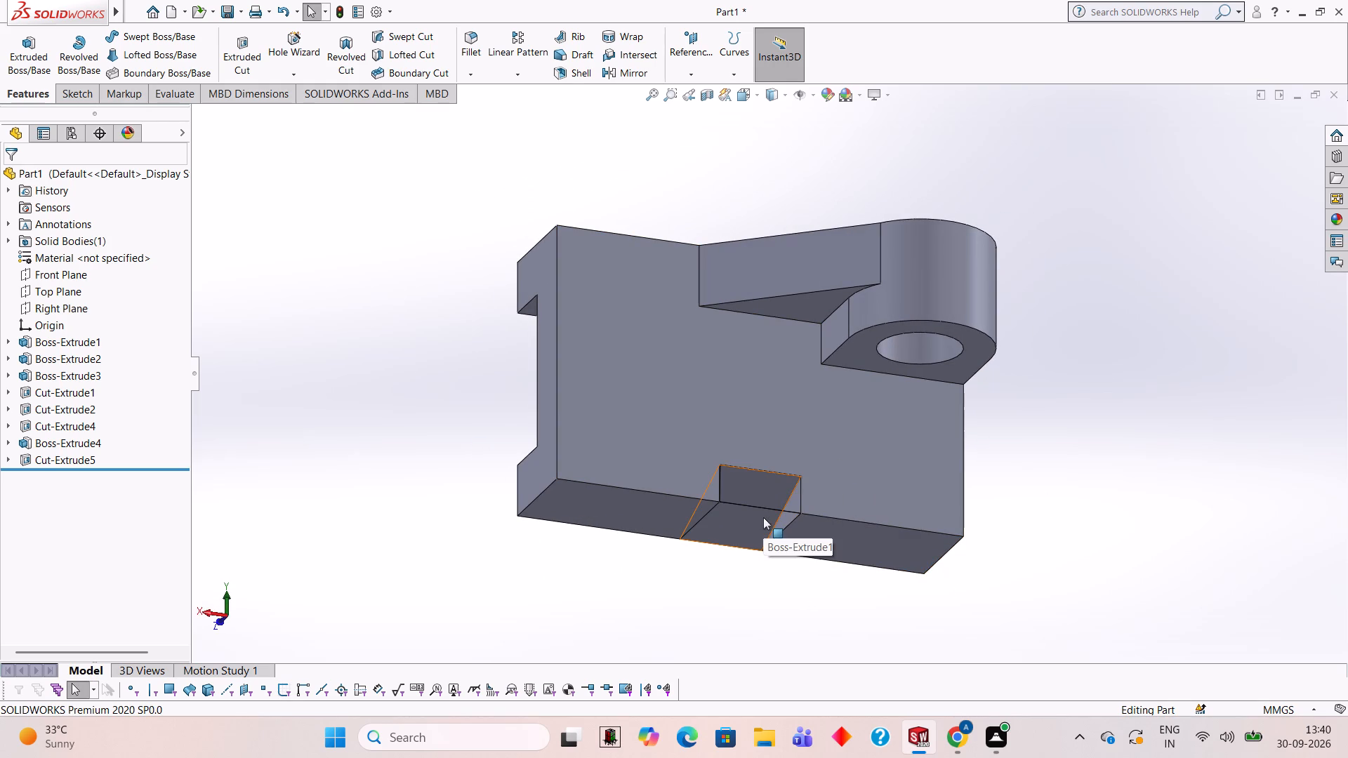
pyautogui.scroll(1, 1104, 403)
pyautogui.moveTo(1100, 399); pyautogui.dragTo(1091, 394, button='middle')
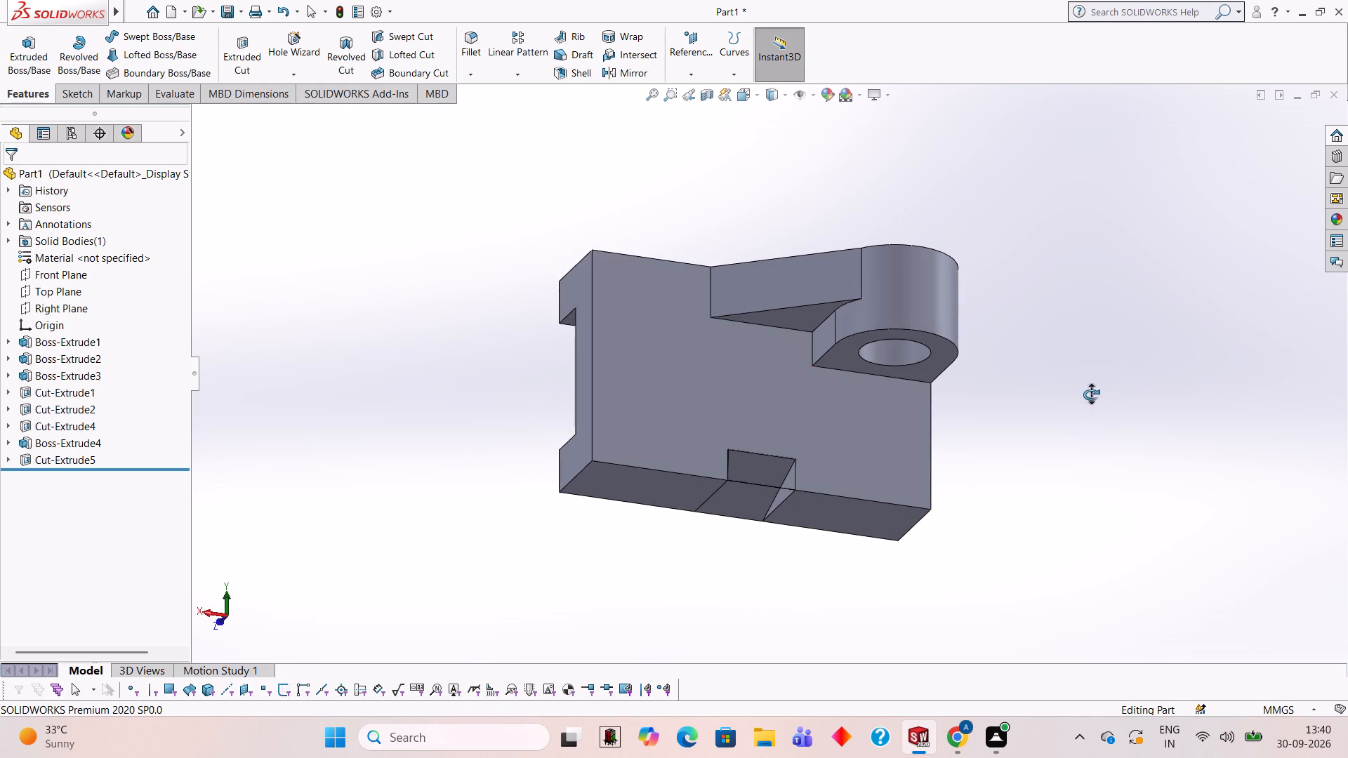
pyautogui.moveTo(1091, 394); pyautogui.dragTo(1066, 383, button='middle')
pyautogui.moveTo(871, 379); pyautogui.dragTo(875, 518, button='middle')
pyautogui.moveTo(1123, 434); pyautogui.dragTo(1105, 352, button='middle')
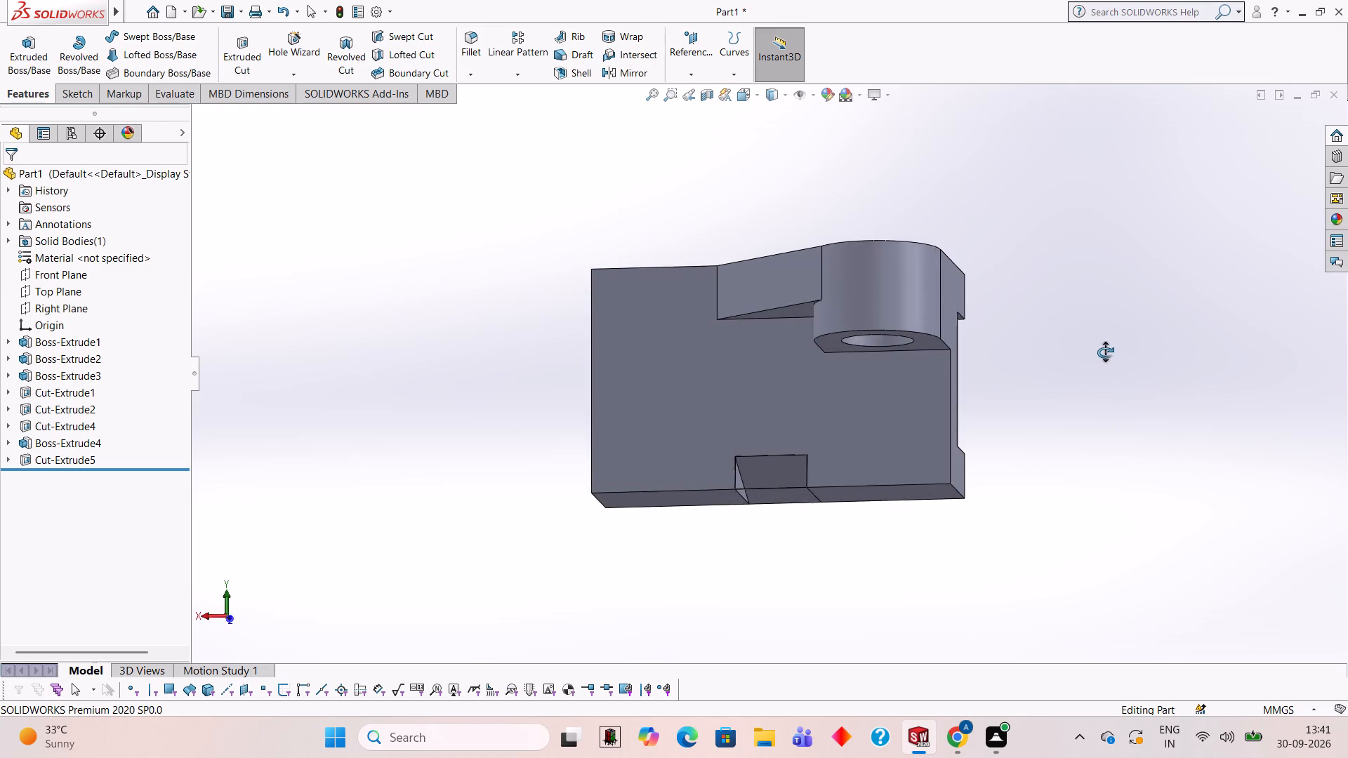
pyautogui.moveTo(1105, 352); pyautogui.dragTo(1129, 365, button='middle')
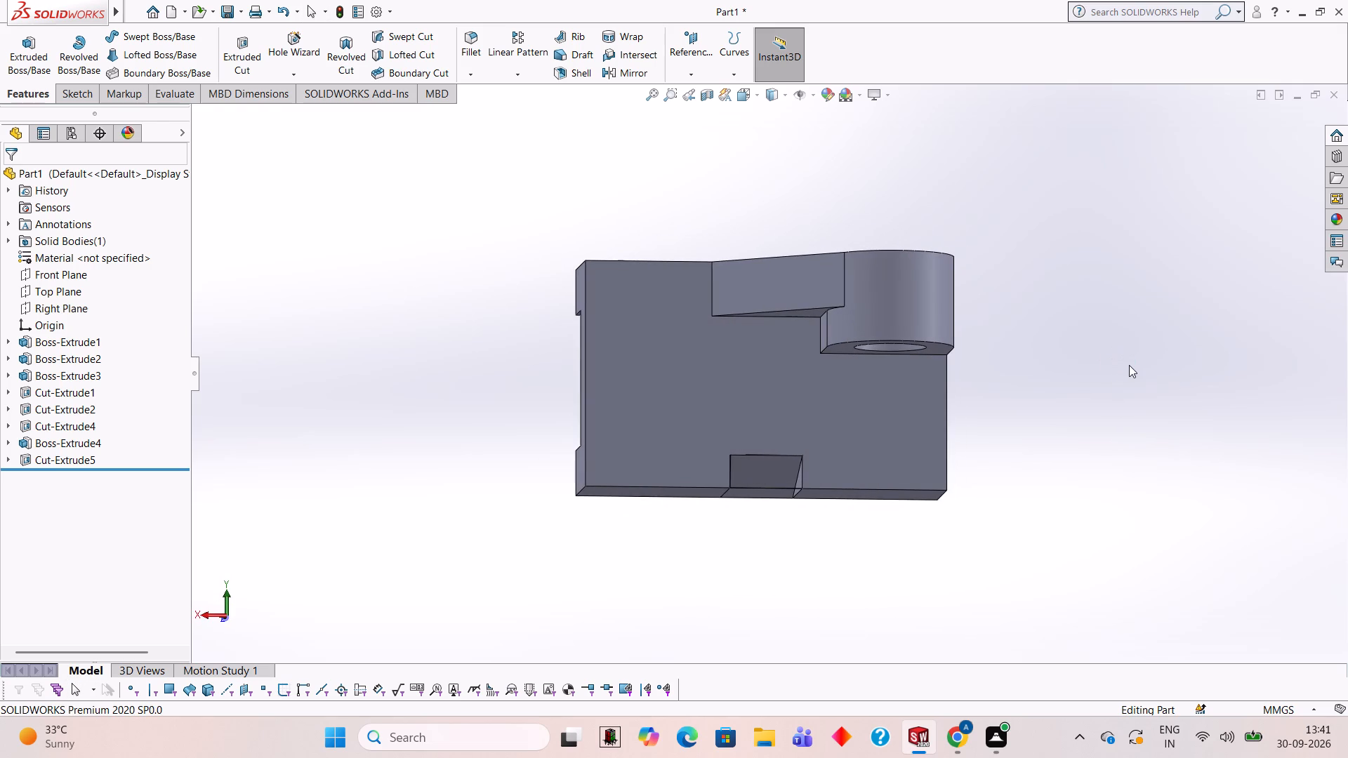
pyautogui.scroll(-3, 878, 486)
pyautogui.moveTo(1347, 403); pyautogui.dragTo(1168, 517, button='middle')
pyautogui.scroll(2, 1146, 493)
pyautogui.moveTo(1114, 408); pyautogui.dragTo(1090, 295, button='middle')
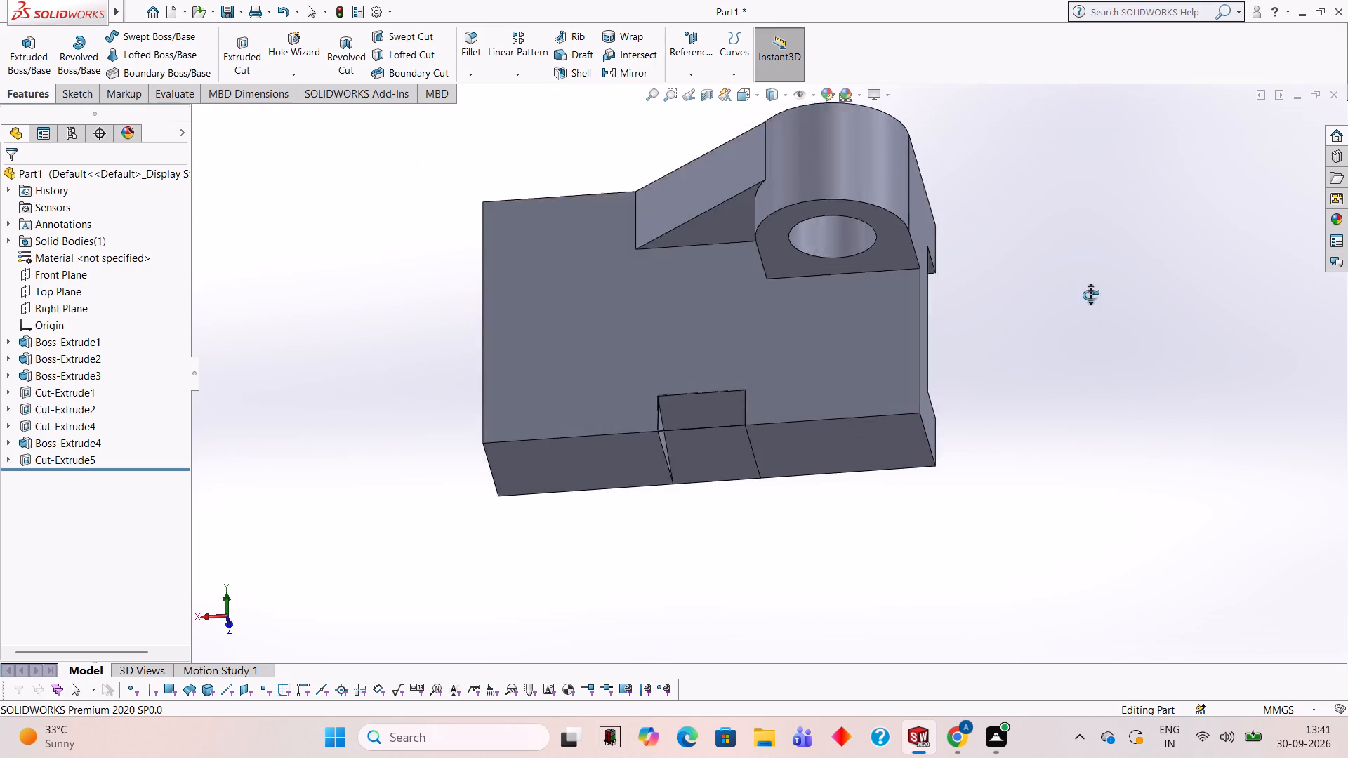
pyautogui.moveTo(1090, 295); pyautogui.dragTo(1094, 246, button='middle')
pyautogui.moveTo(1045, 566); pyautogui.dragTo(1019, 618, button='middle')
pyautogui.scroll(1, 1048, 465)
pyautogui.moveTo(1059, 479); pyautogui.dragTo(1071, 541, button='middle')
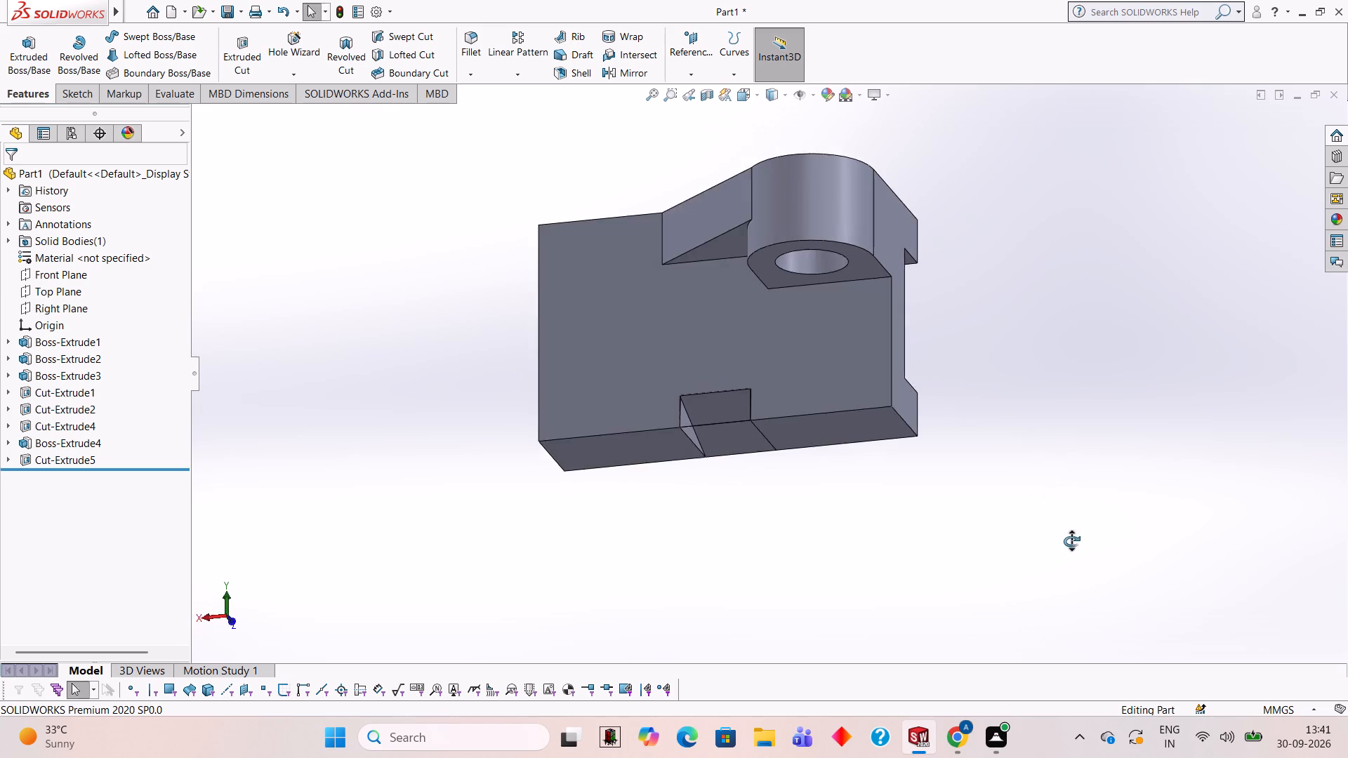
pyautogui.moveTo(1071, 541); pyautogui.dragTo(1052, 529, button='middle')
pyautogui.scroll(1, 727, 440)
pyautogui.scroll(-3, 751, 401)
pyautogui.scroll(-2, 764, 291)
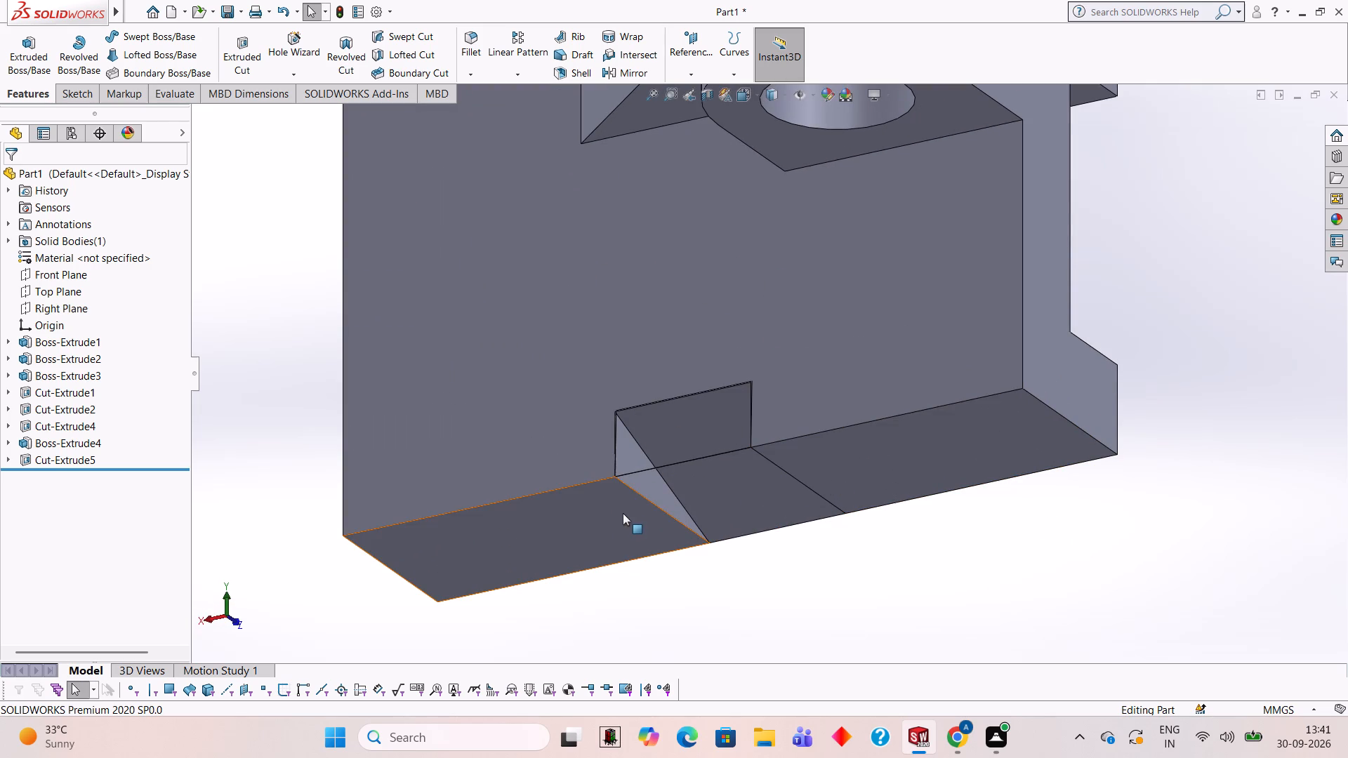
pyautogui.scroll(1, 714, 432)
pyautogui.scroll(-2, 748, 450)
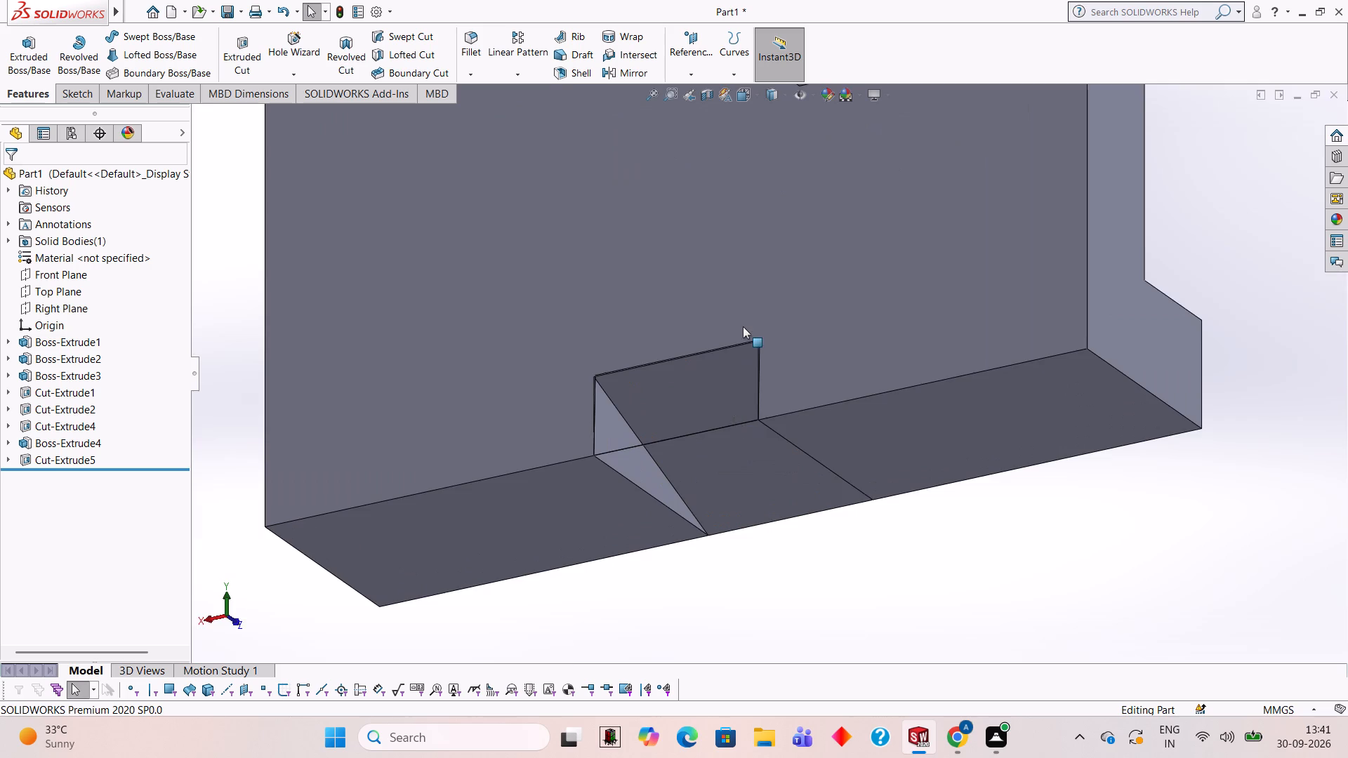
pyautogui.scroll(-2, 743, 326)
pyautogui.scroll(2, 738, 359)
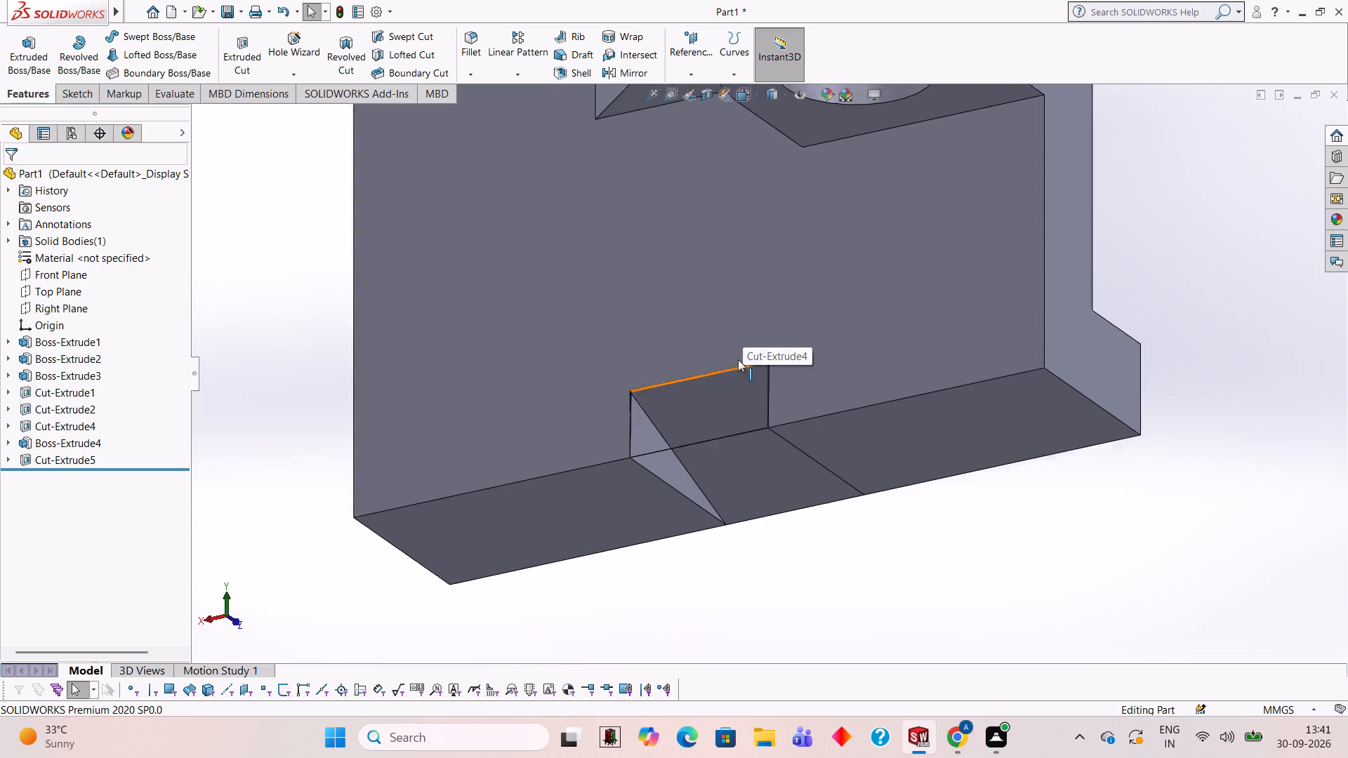
pyautogui.scroll(2, 738, 359)
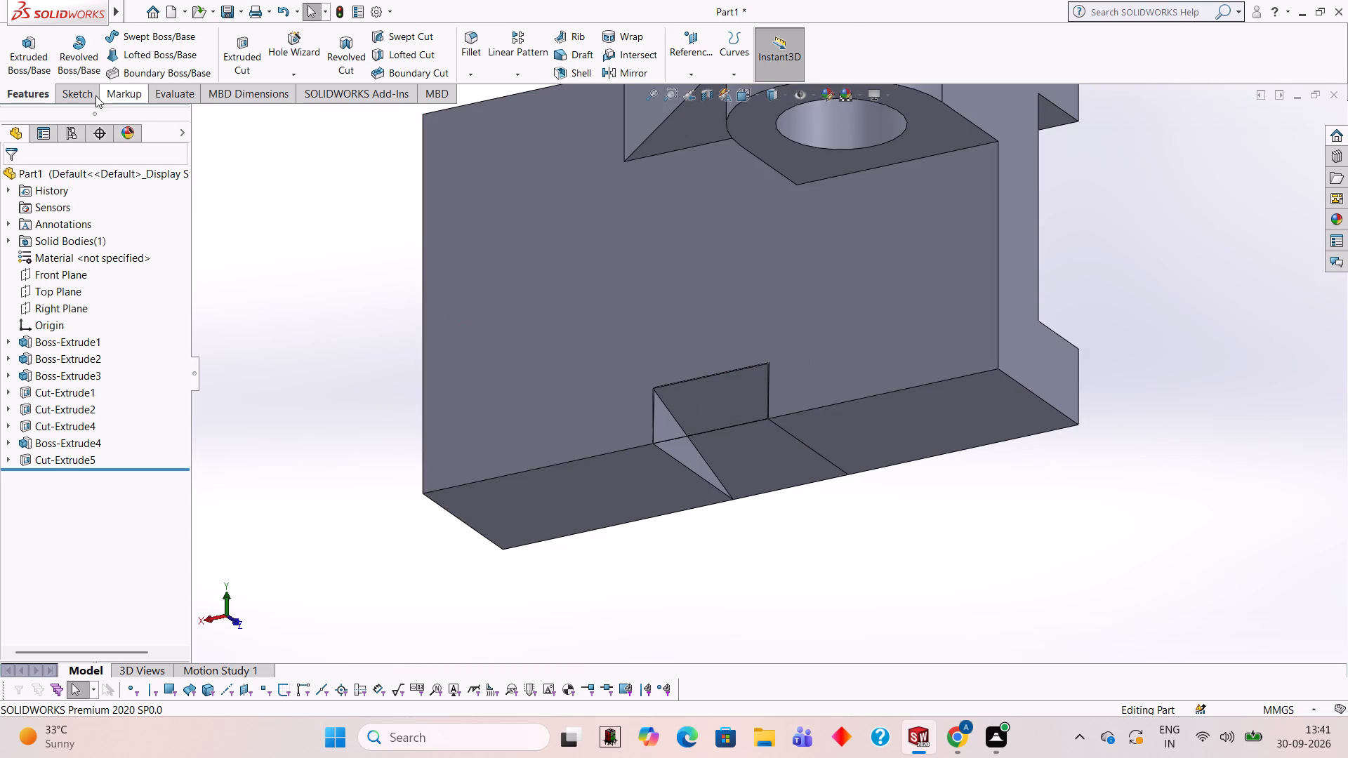
pyautogui.click(87, 91)
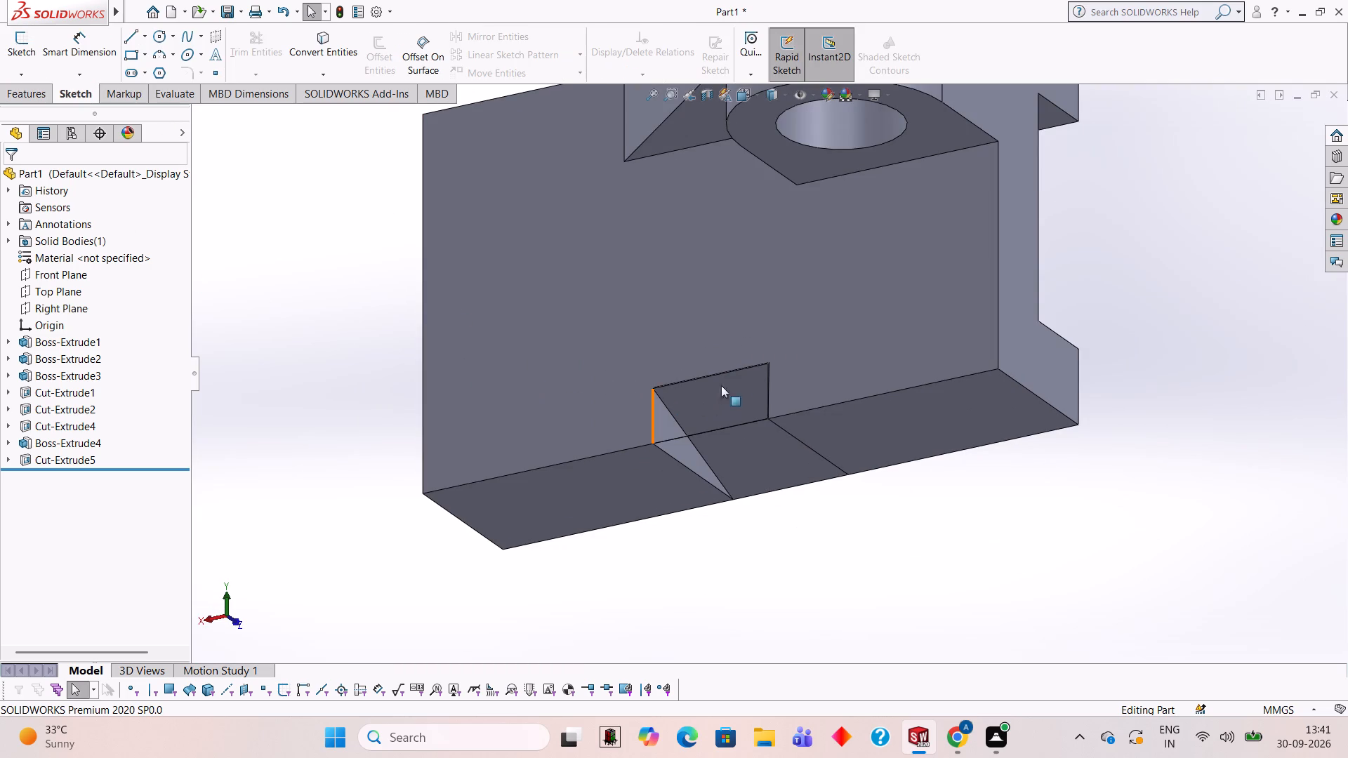
pyautogui.press('Escape')
pyautogui.scroll(3, 793, 441)
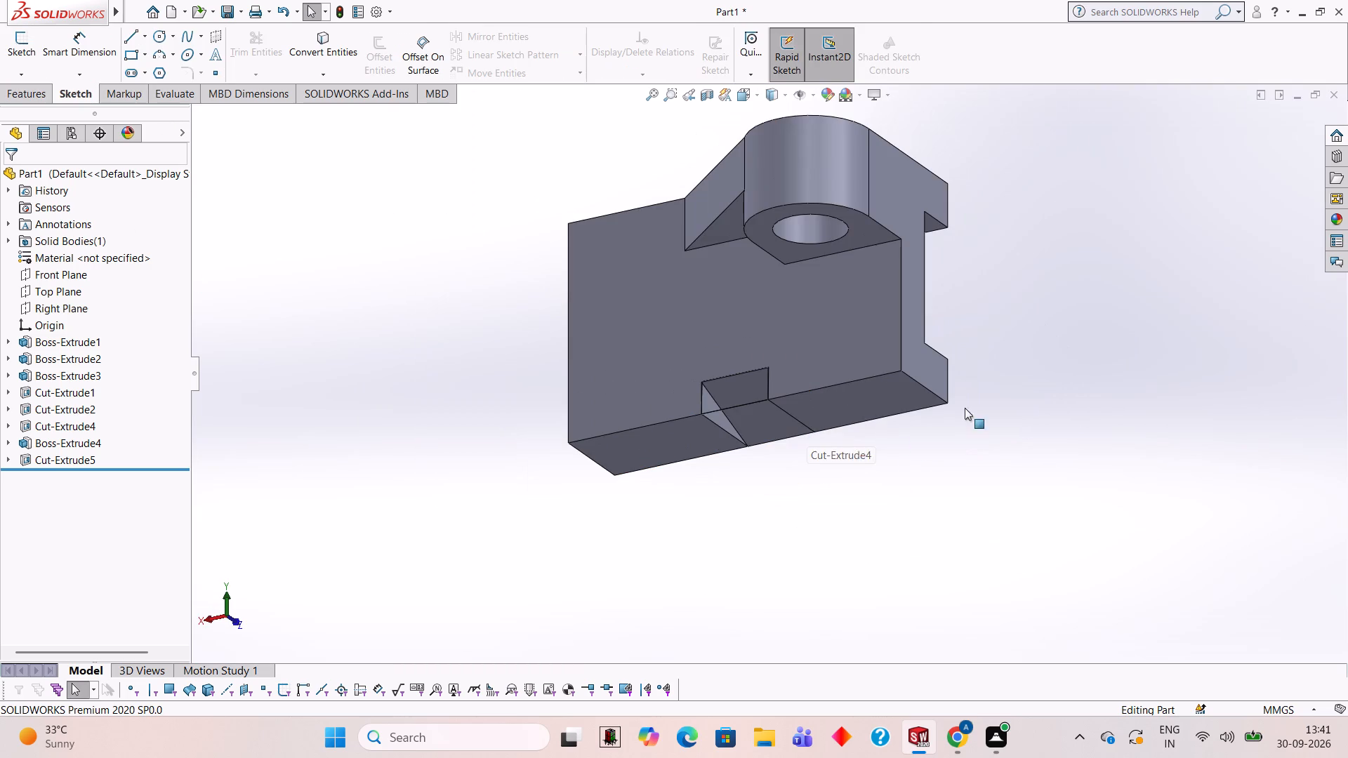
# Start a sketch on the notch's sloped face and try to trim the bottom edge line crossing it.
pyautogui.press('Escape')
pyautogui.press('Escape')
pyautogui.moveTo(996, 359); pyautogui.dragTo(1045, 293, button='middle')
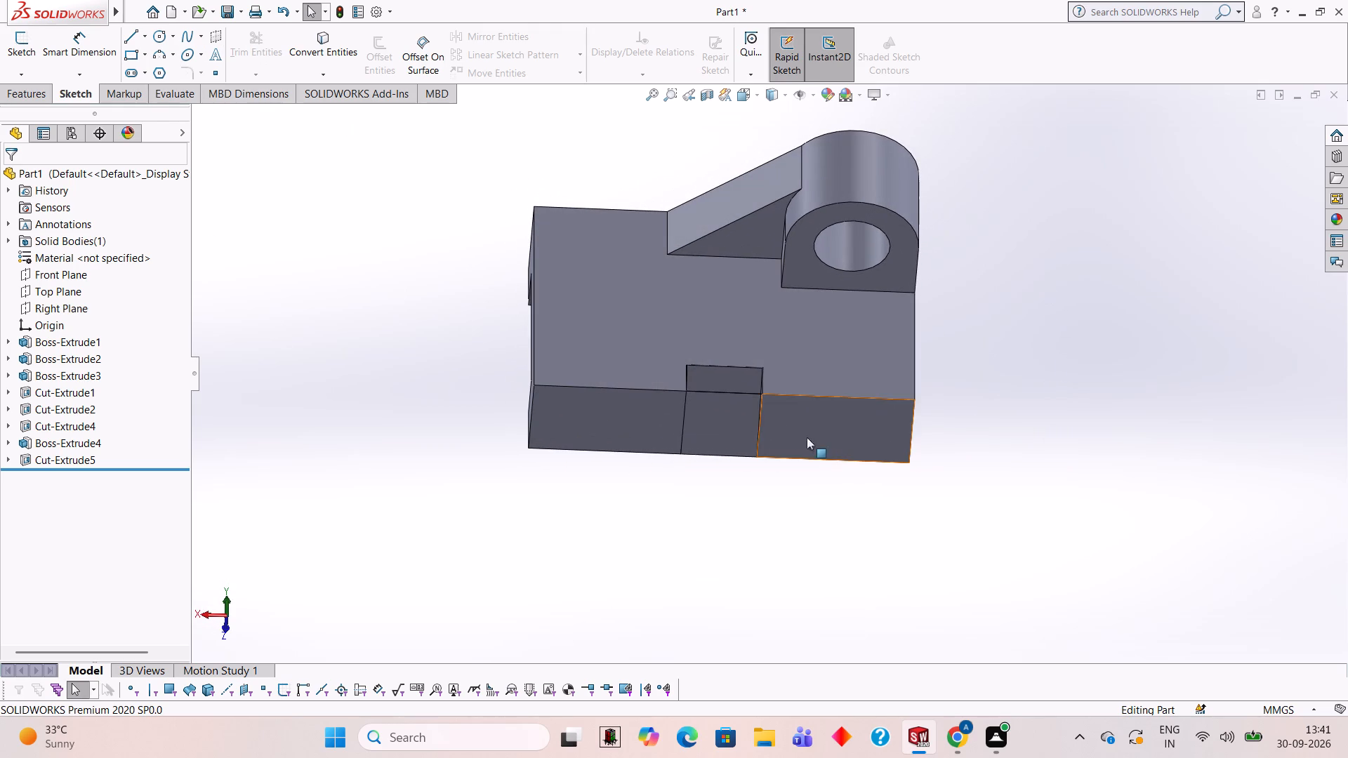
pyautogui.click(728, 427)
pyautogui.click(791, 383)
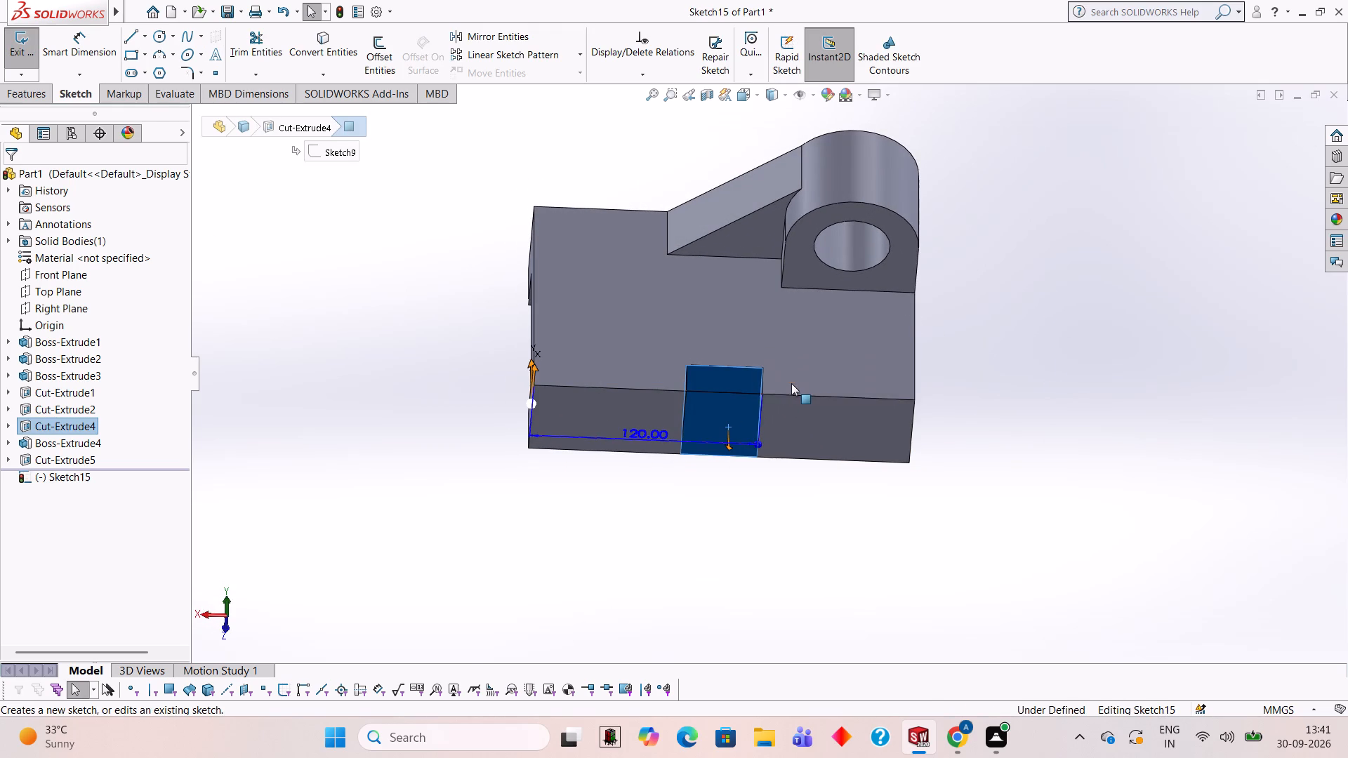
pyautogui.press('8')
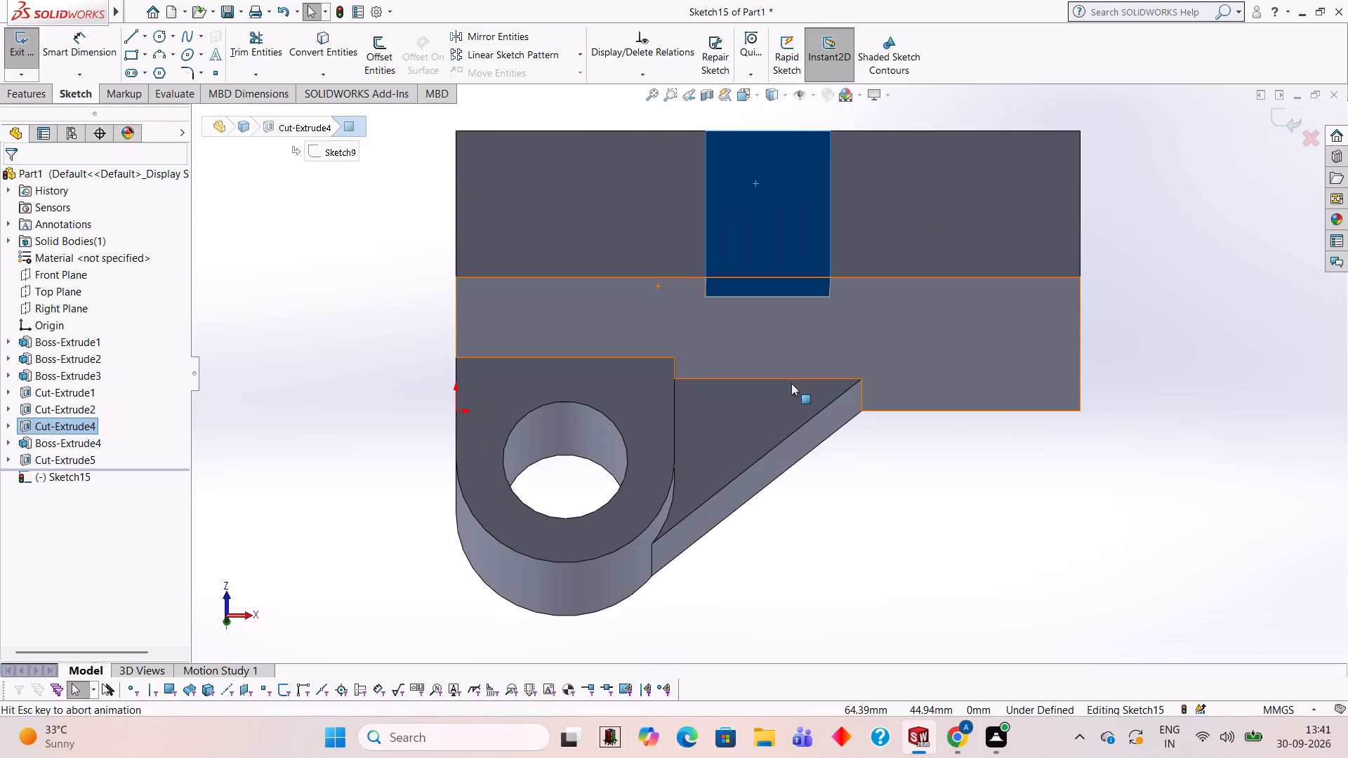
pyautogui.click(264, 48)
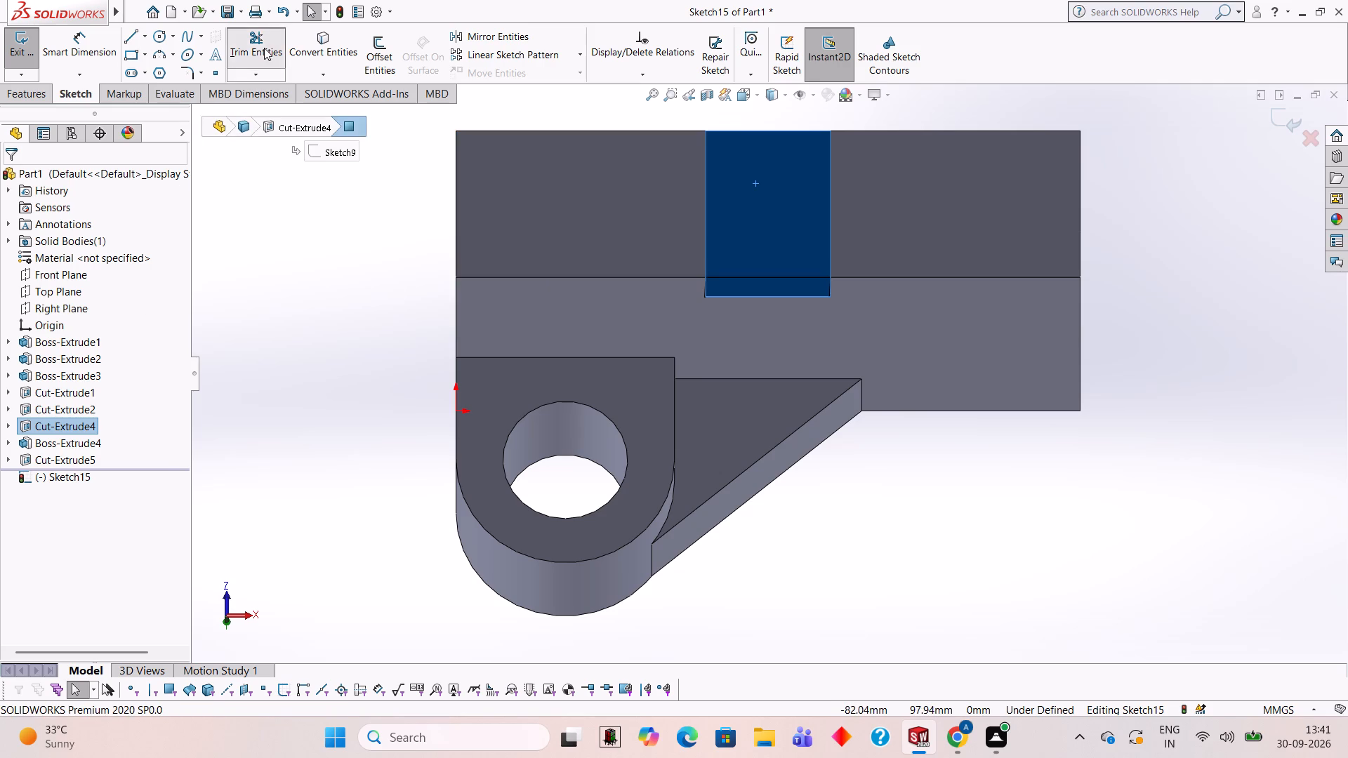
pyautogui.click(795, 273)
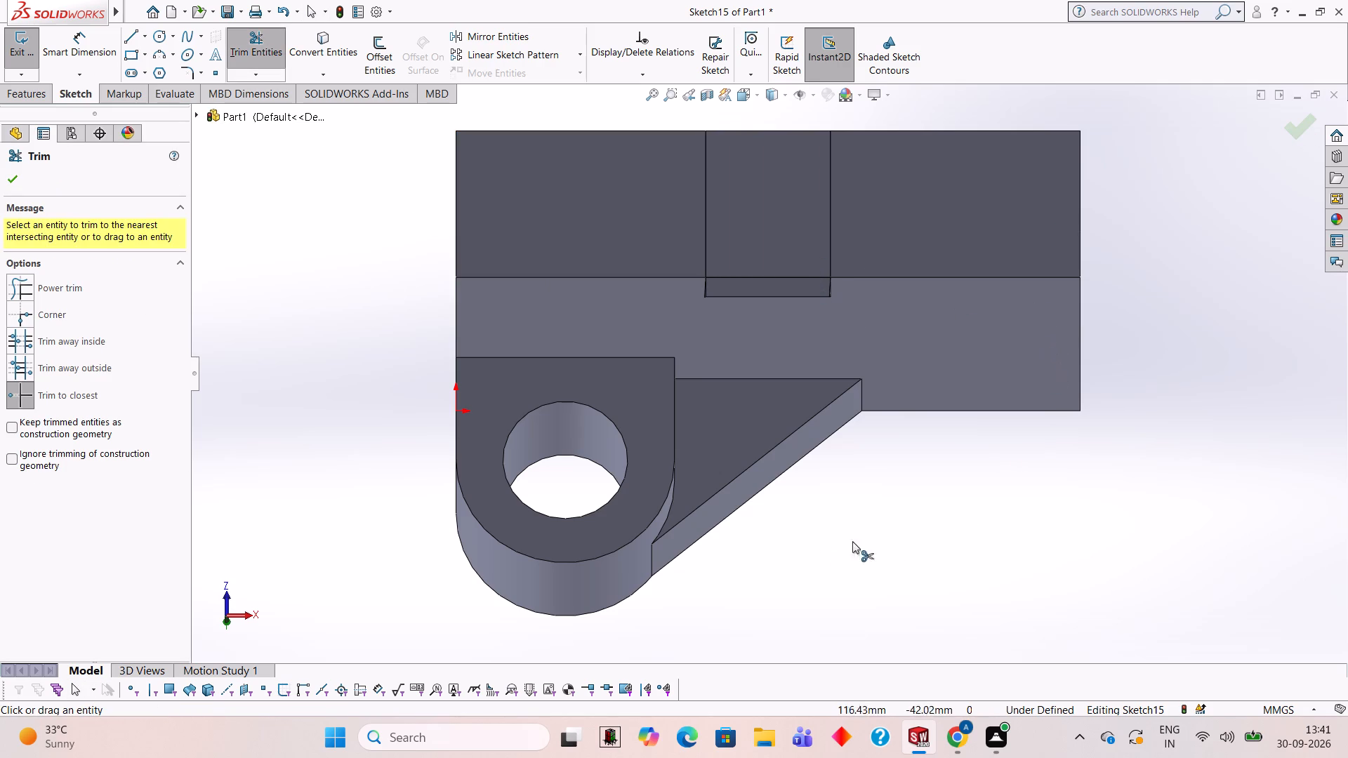
# Examine the underside notch and its corner geometry from below, the channel side and the lug side.
pyautogui.scroll(3, 1130, 470)
pyautogui.moveTo(1102, 407); pyautogui.dragTo(869, 424, button='middle')
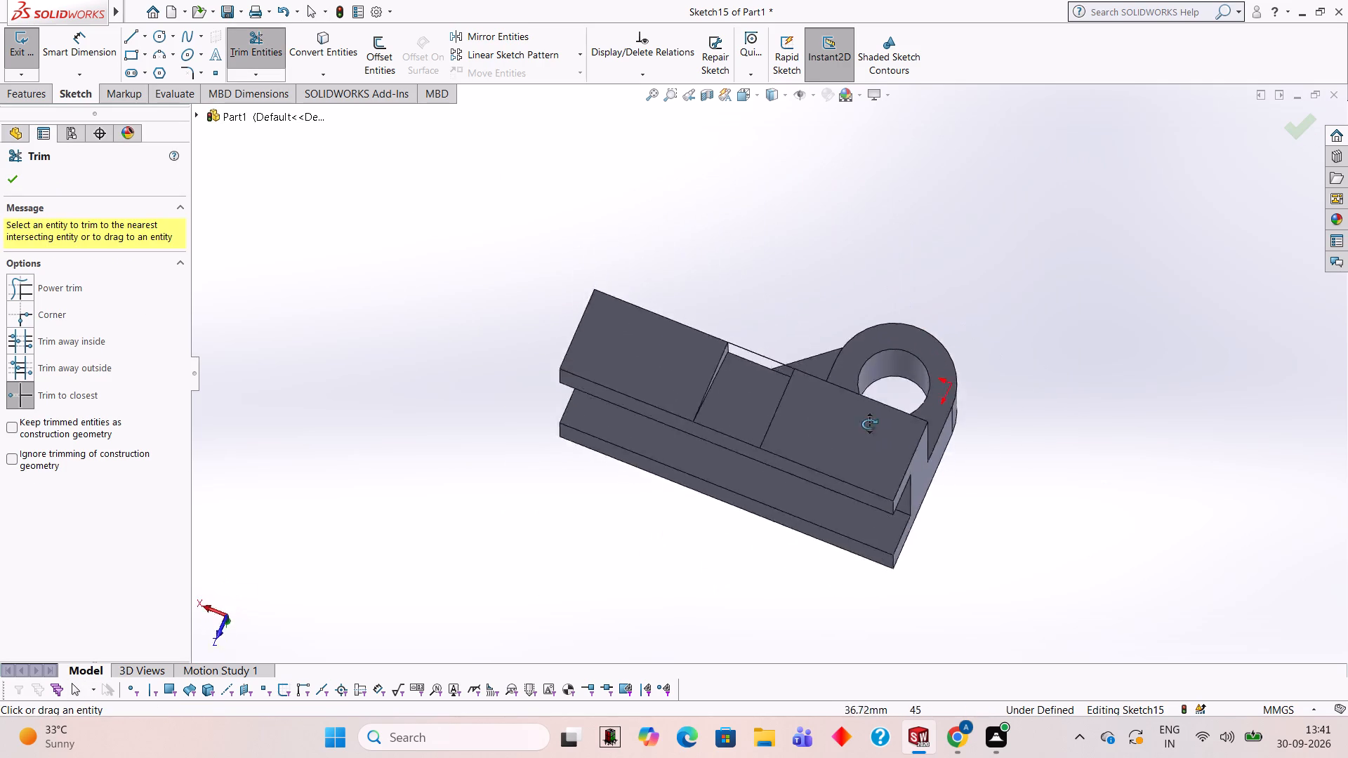
pyautogui.moveTo(869, 424); pyautogui.dragTo(906, 385, button='middle')
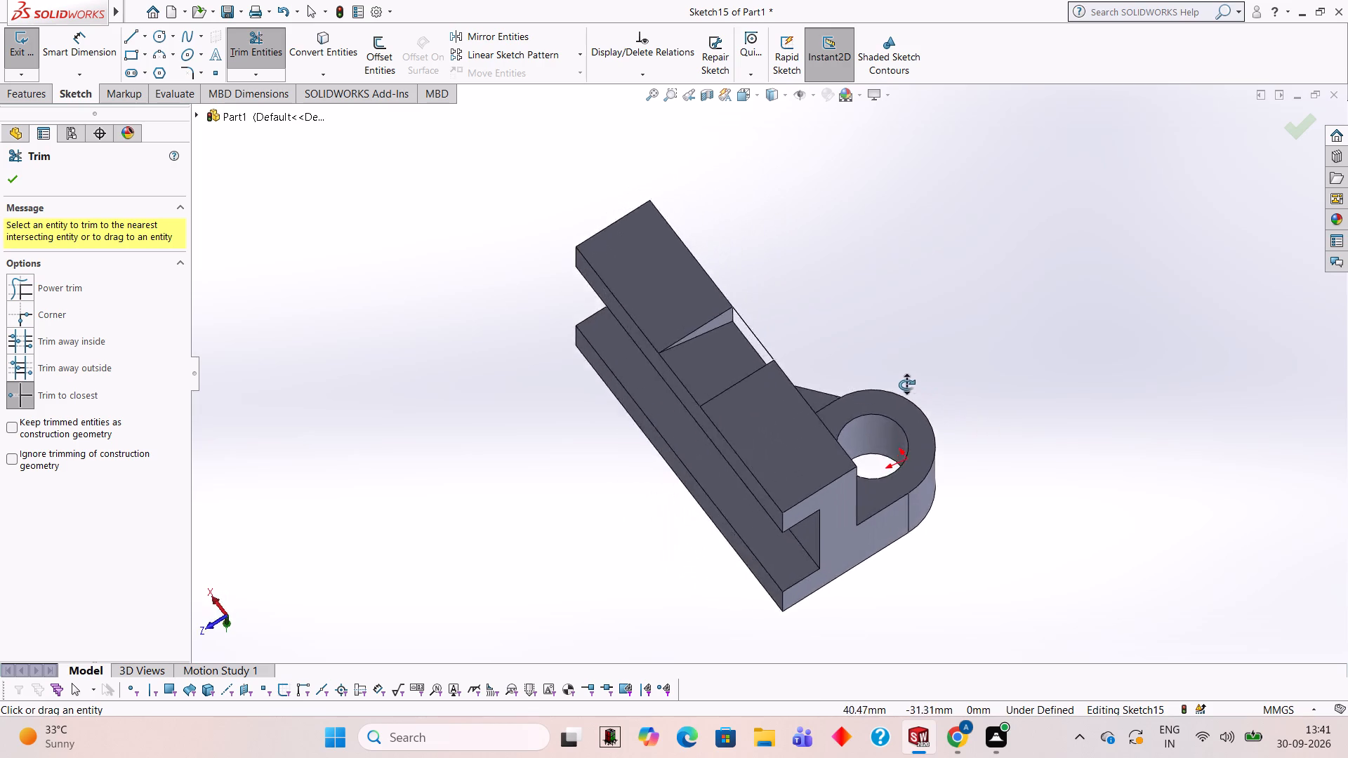
pyautogui.moveTo(906, 385); pyautogui.dragTo(786, 340, button='middle')
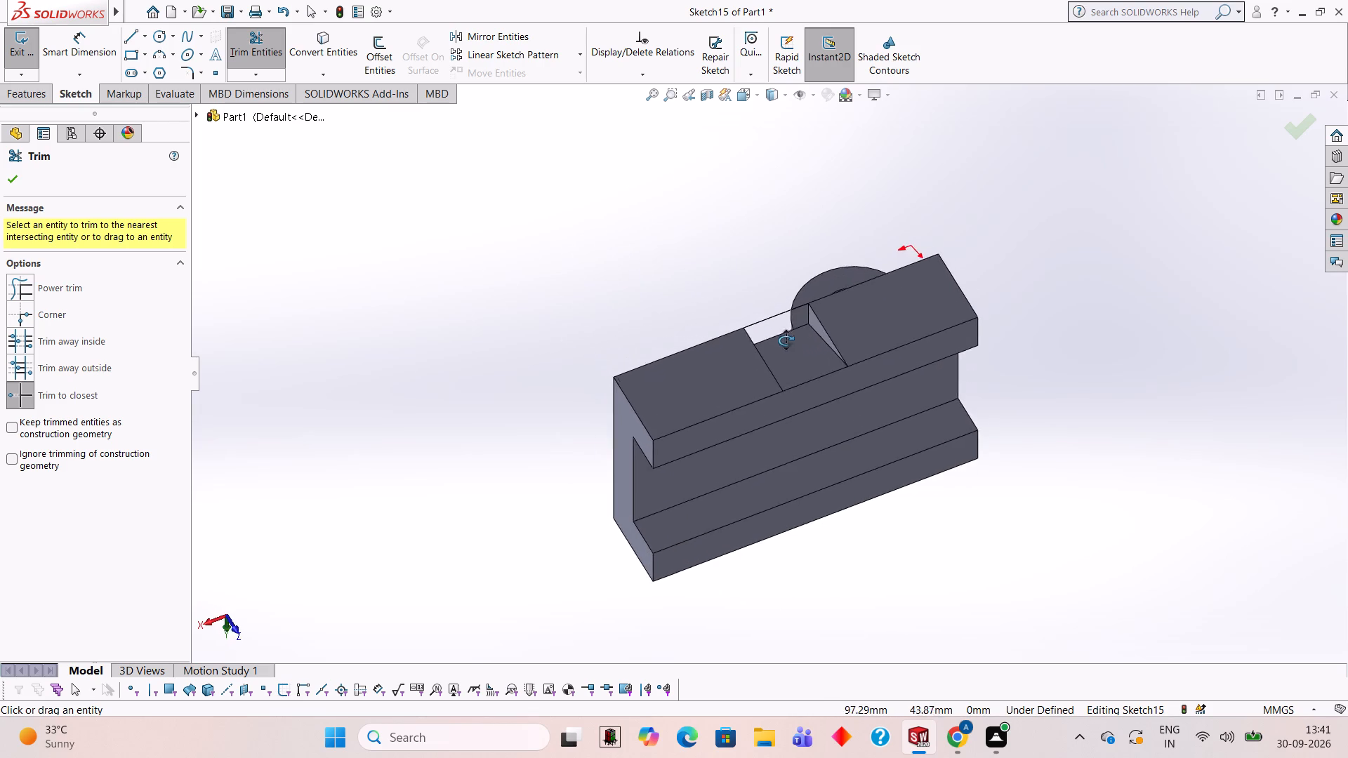
pyautogui.moveTo(786, 340); pyautogui.dragTo(845, 518, button='middle')
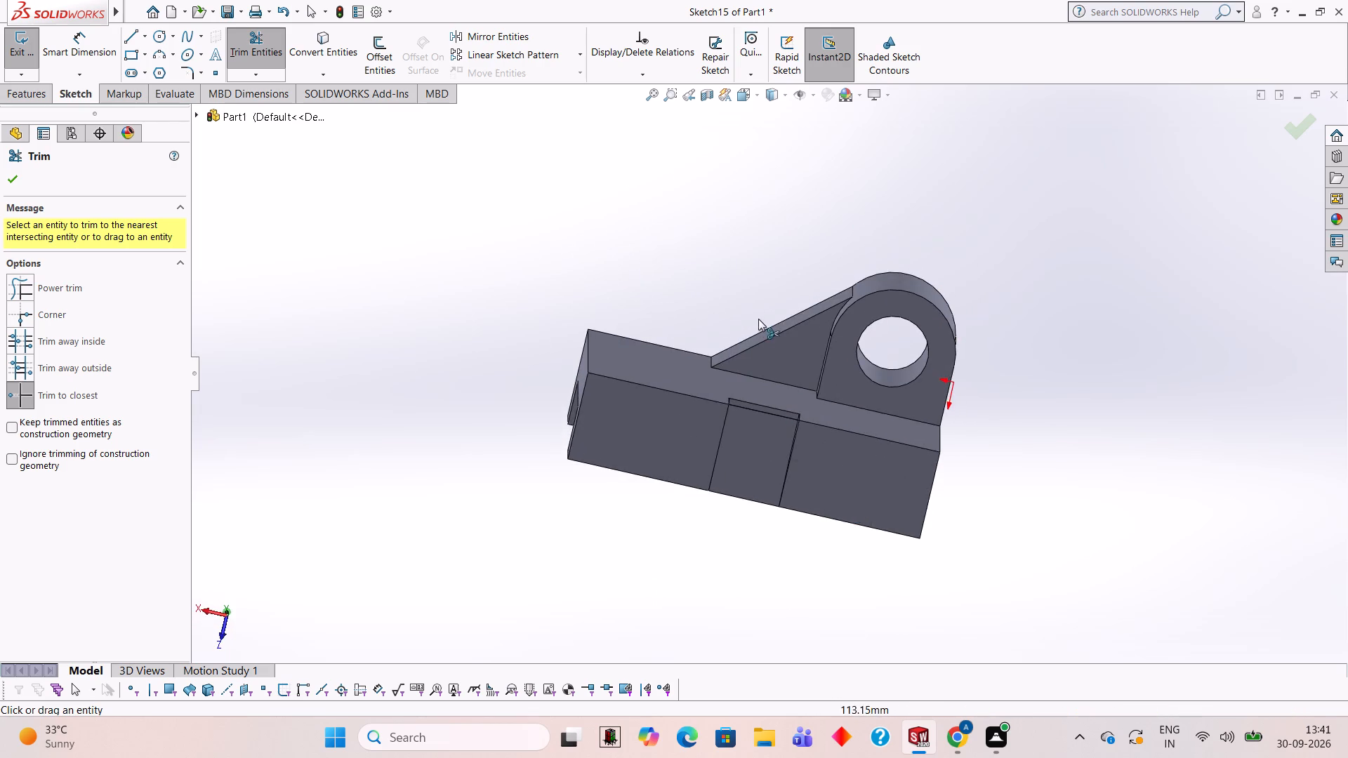
pyautogui.moveTo(765, 323); pyautogui.dragTo(759, 520, button='middle')
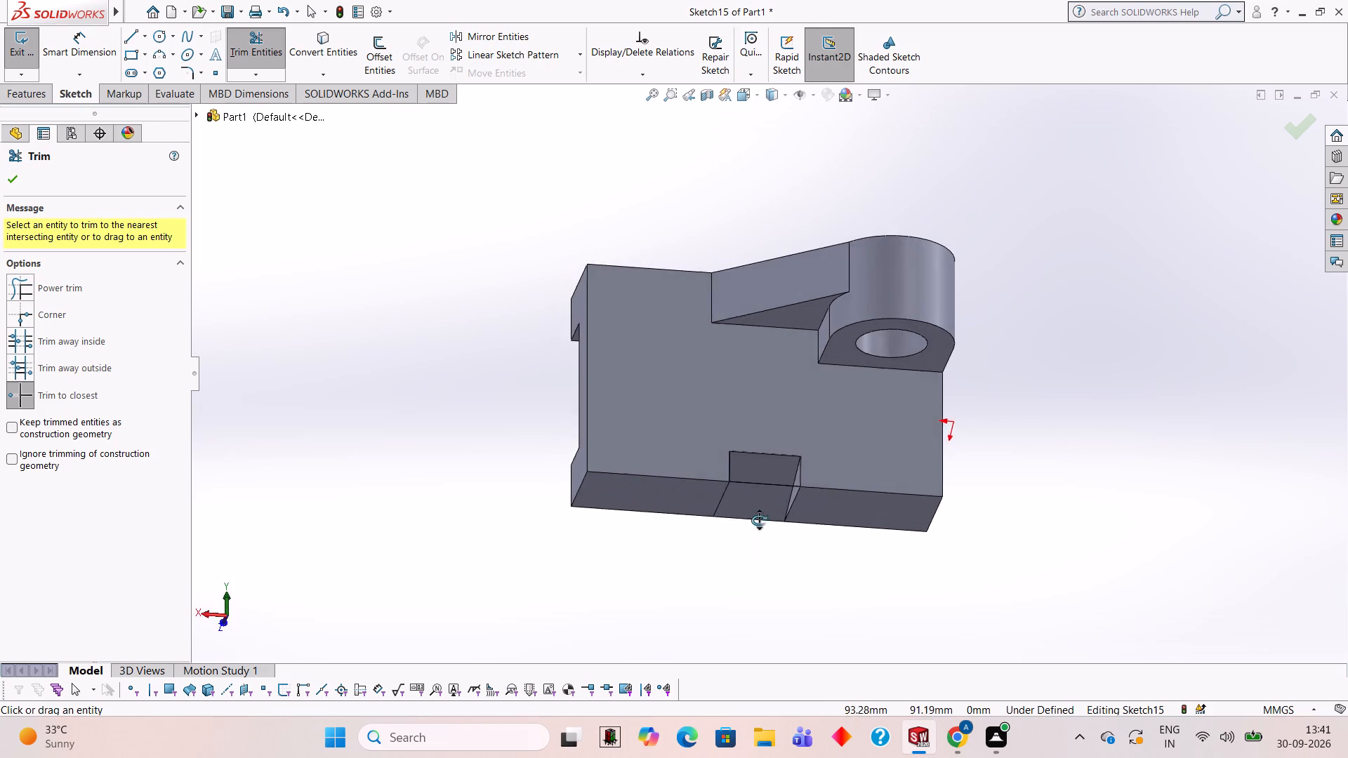
pyautogui.moveTo(759, 520); pyautogui.dragTo(842, 563, button='middle')
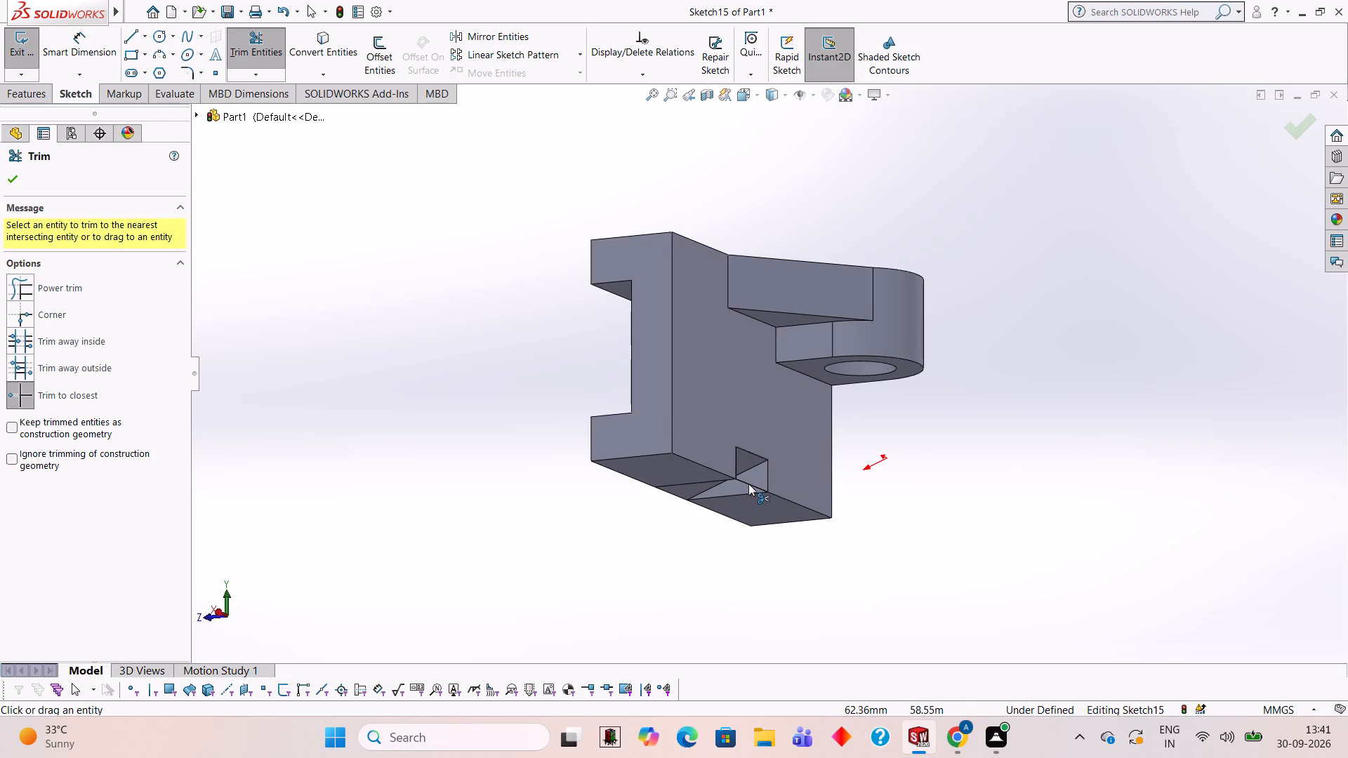
pyautogui.scroll(1, 1127, 371)
pyautogui.moveTo(1086, 364); pyautogui.dragTo(1051, 346, button='middle')
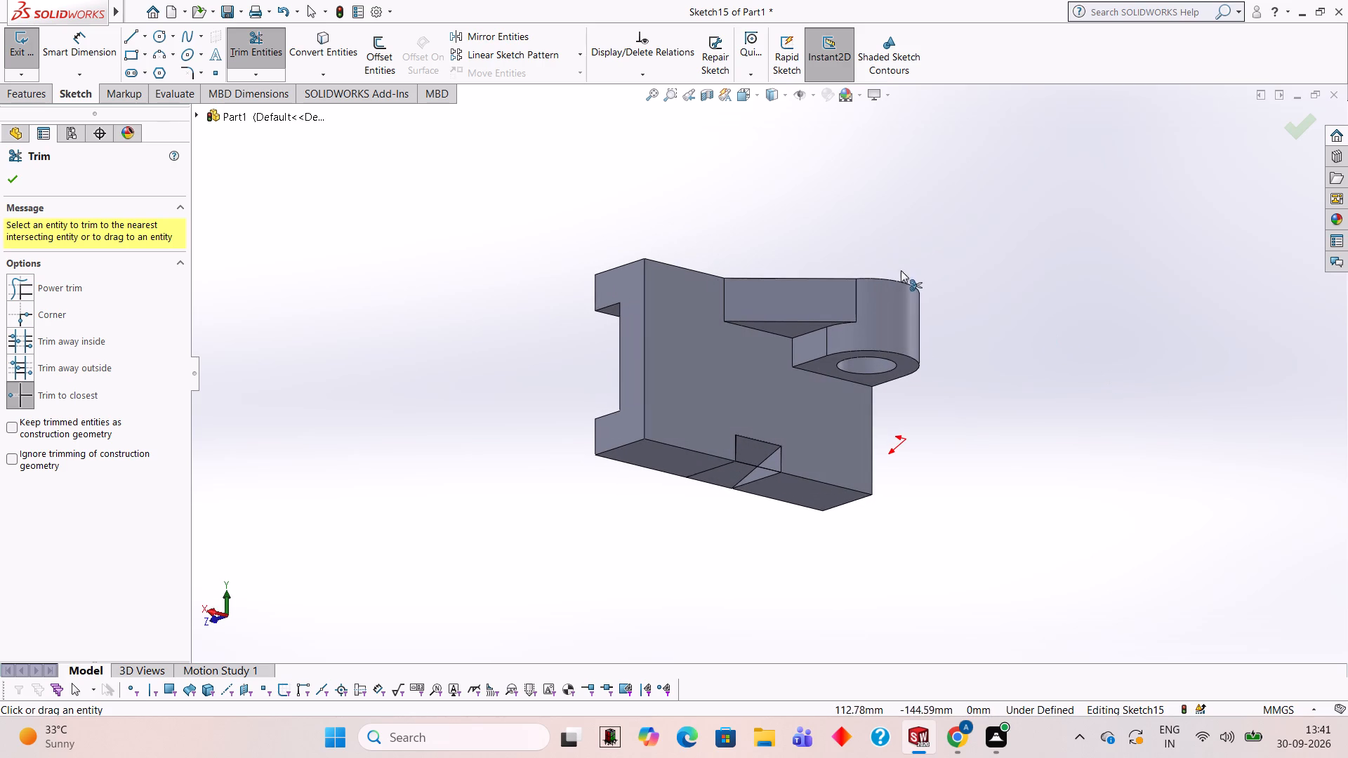
pyautogui.scroll(1, 818, 431)
pyautogui.scroll(-1, 800, 422)
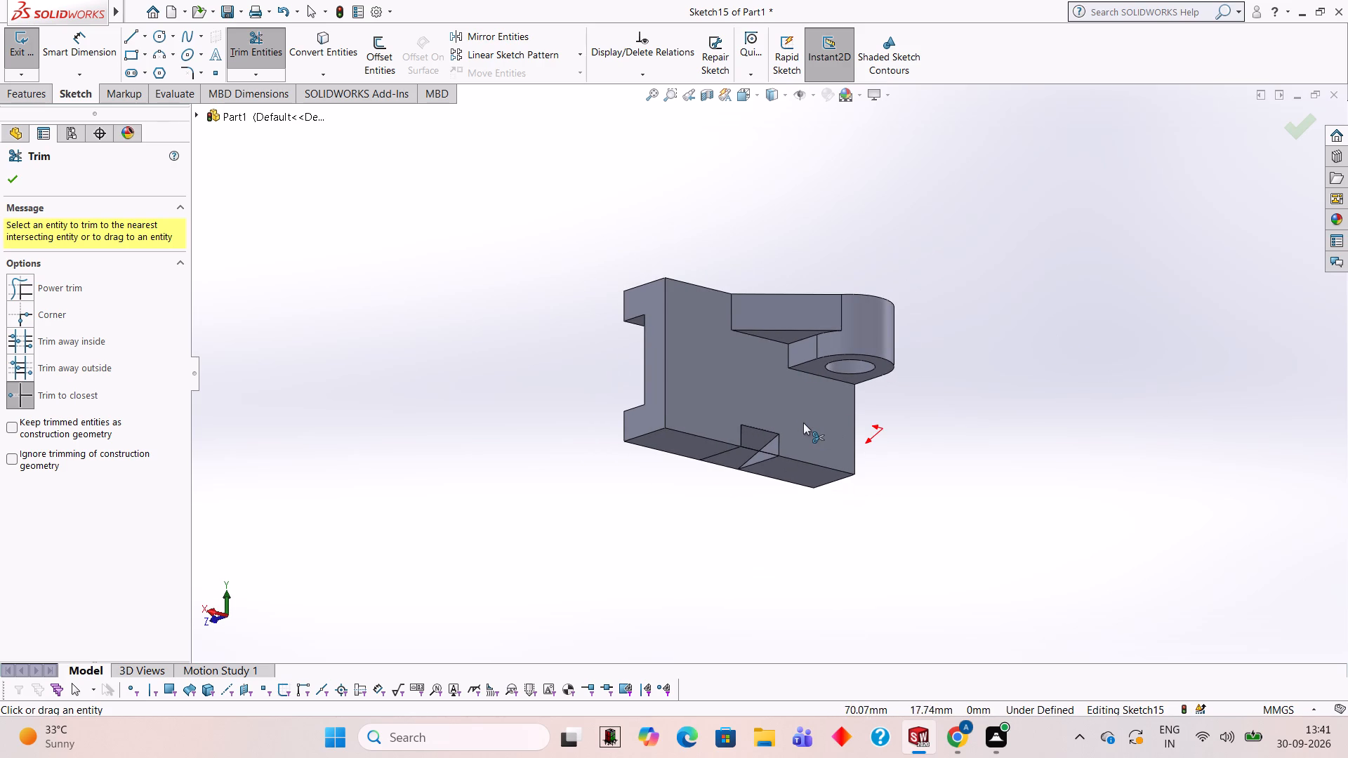
pyautogui.scroll(-2, 757, 406)
pyautogui.scroll(1, 753, 277)
pyautogui.scroll(-1, 753, 277)
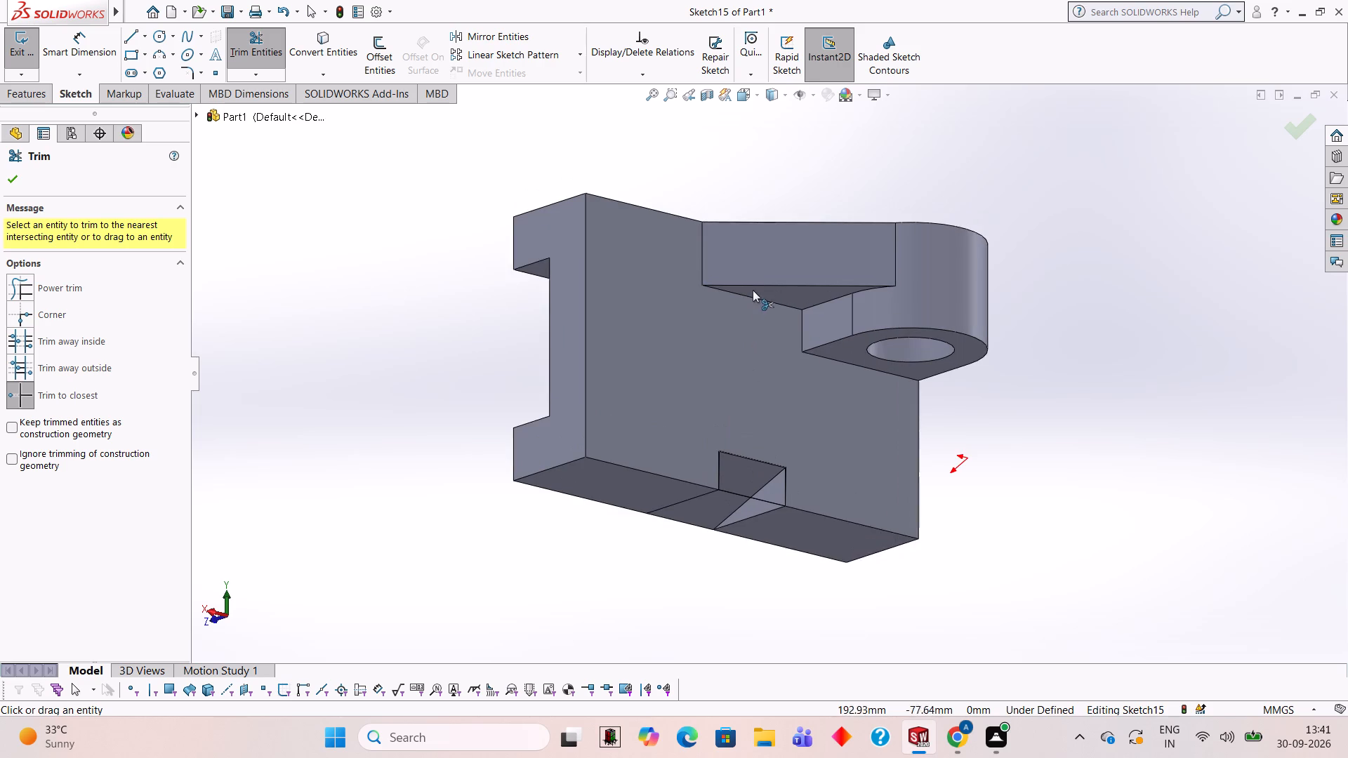
pyautogui.scroll(-1, 756, 295)
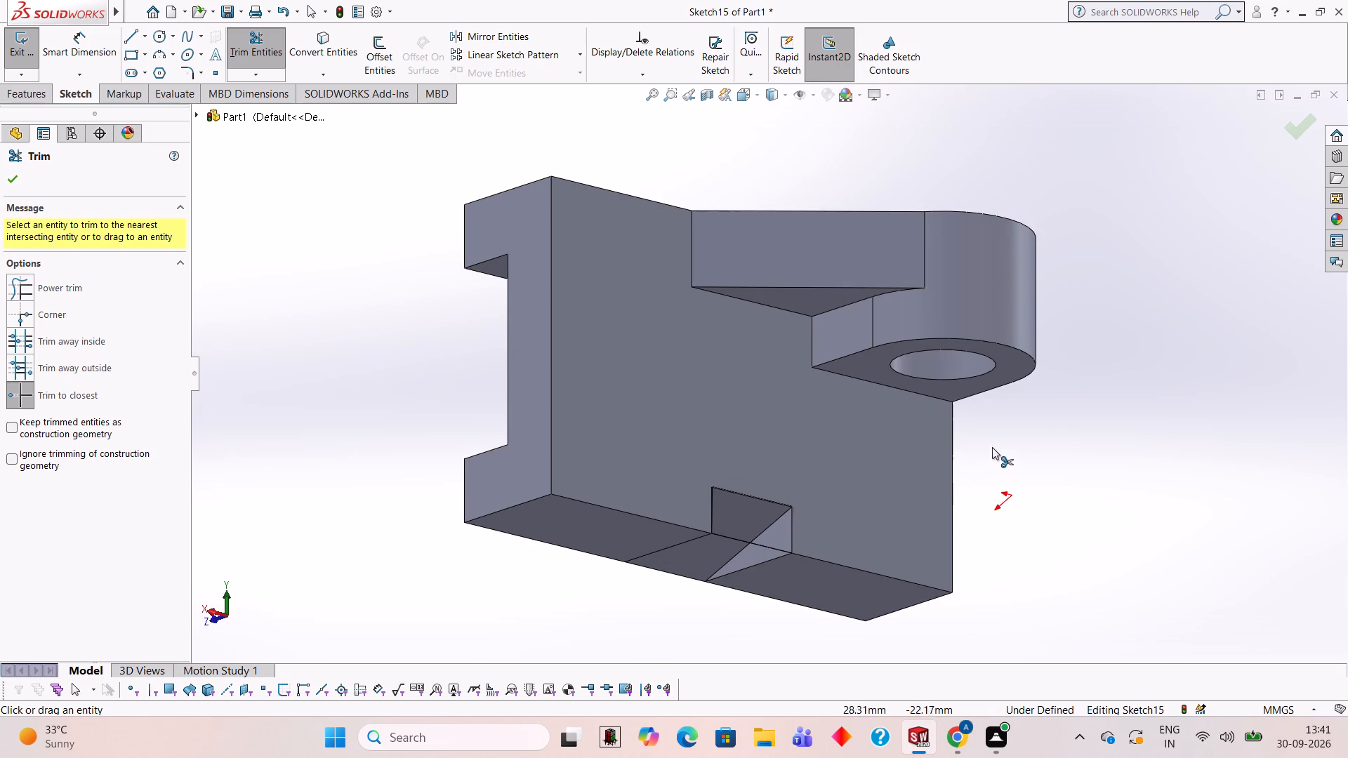
pyautogui.scroll(1, 1109, 419)
pyautogui.moveTo(1067, 419); pyautogui.dragTo(1052, 276, button='middle')
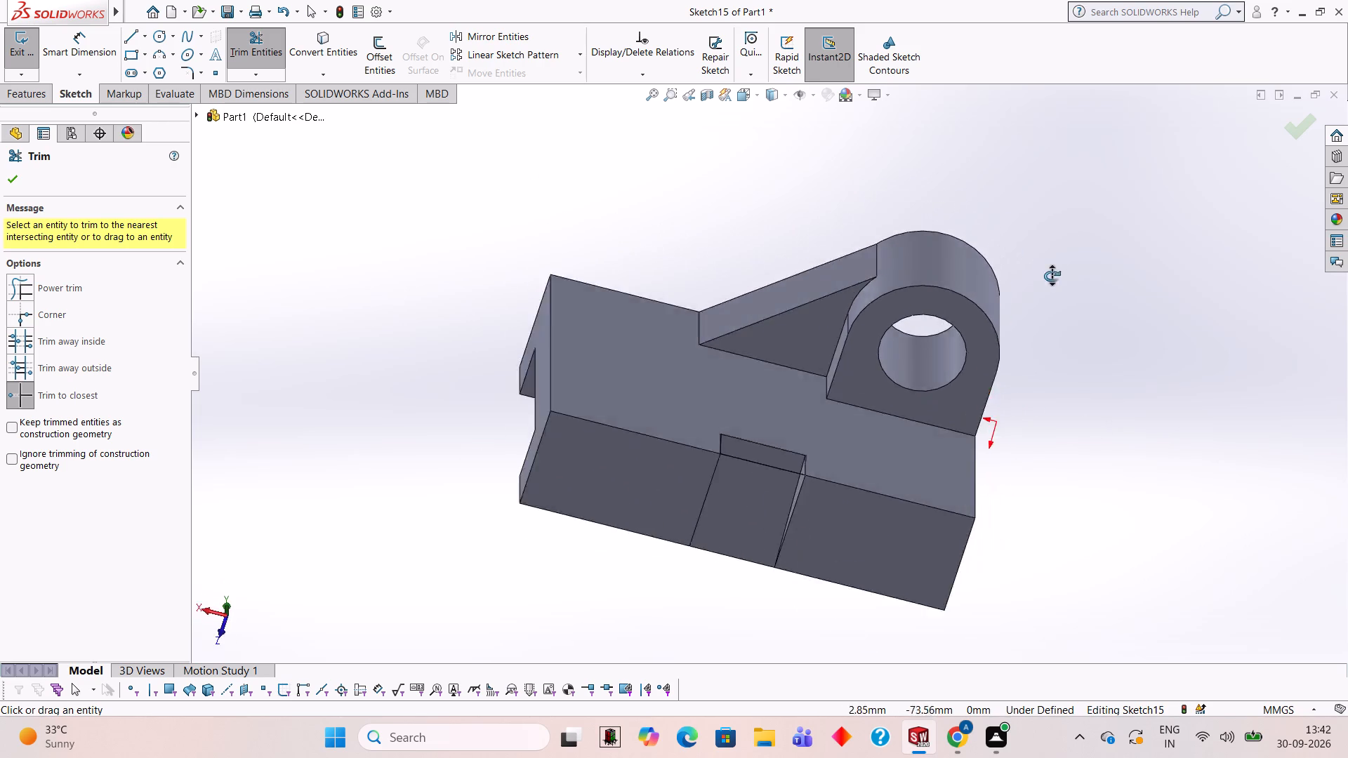
pyautogui.moveTo(1052, 276); pyautogui.dragTo(1090, 438, button='middle')
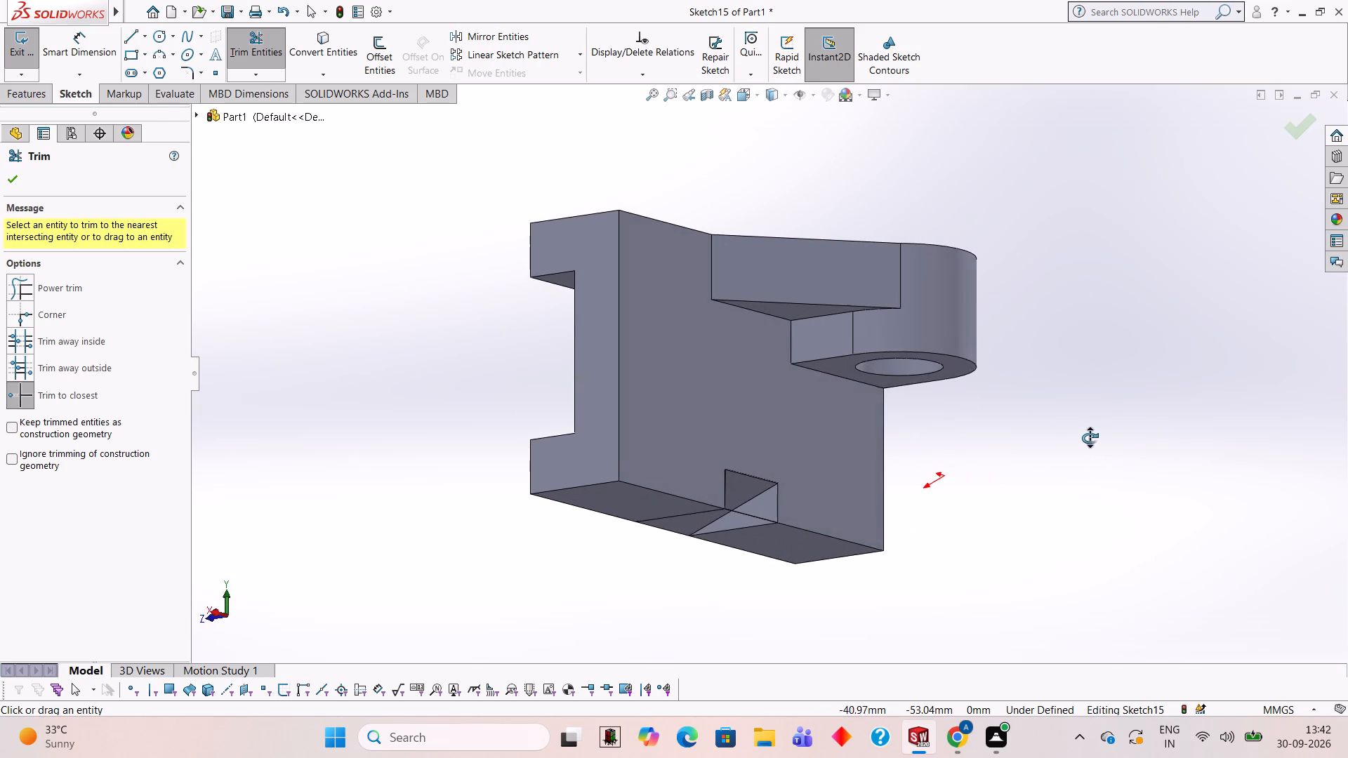
pyautogui.moveTo(1090, 438); pyautogui.dragTo(1095, 441, button='middle')
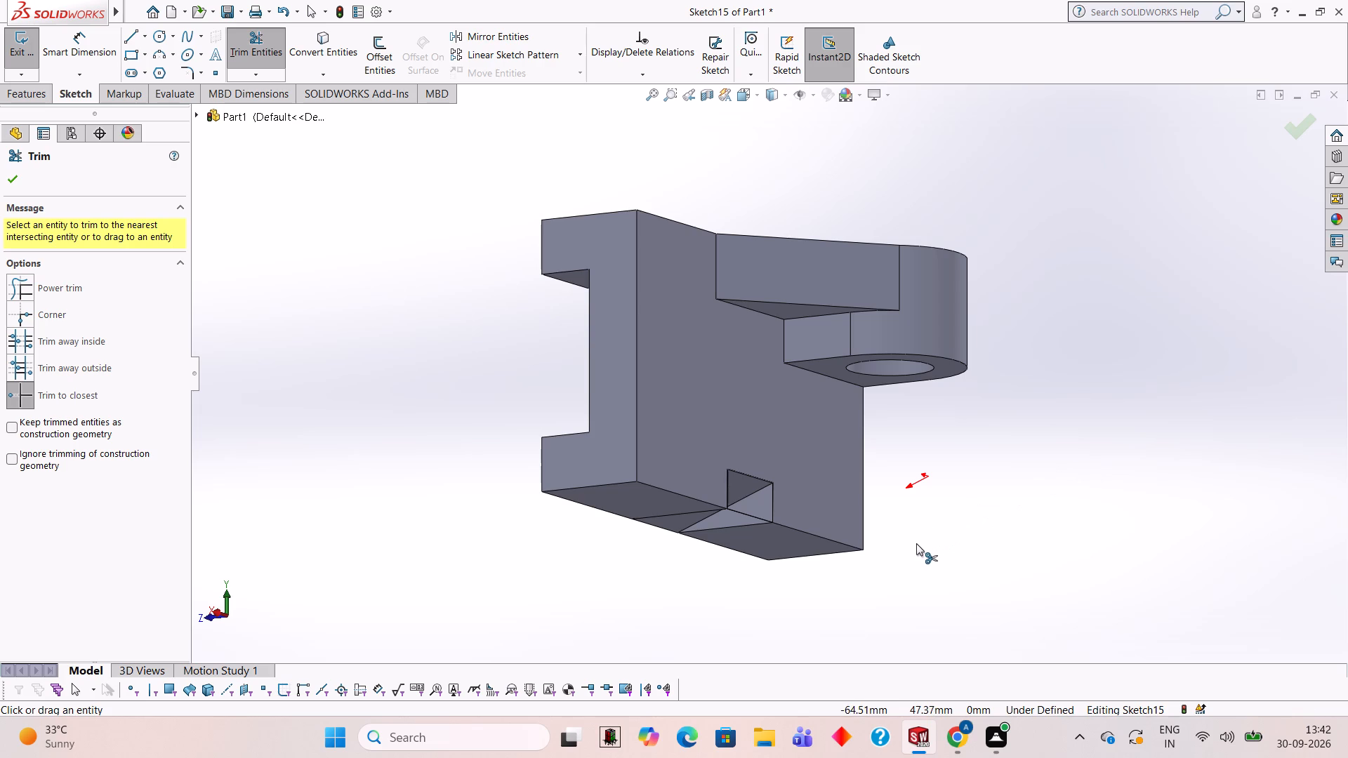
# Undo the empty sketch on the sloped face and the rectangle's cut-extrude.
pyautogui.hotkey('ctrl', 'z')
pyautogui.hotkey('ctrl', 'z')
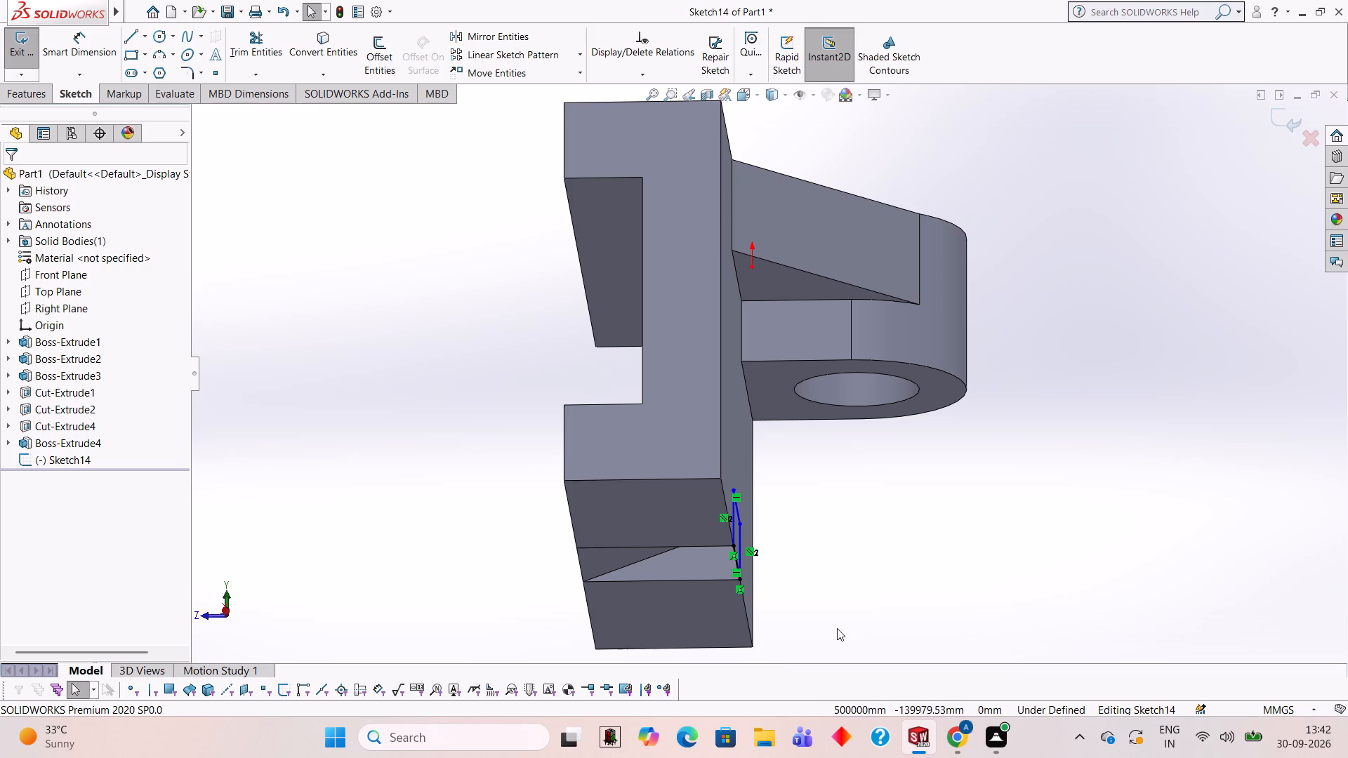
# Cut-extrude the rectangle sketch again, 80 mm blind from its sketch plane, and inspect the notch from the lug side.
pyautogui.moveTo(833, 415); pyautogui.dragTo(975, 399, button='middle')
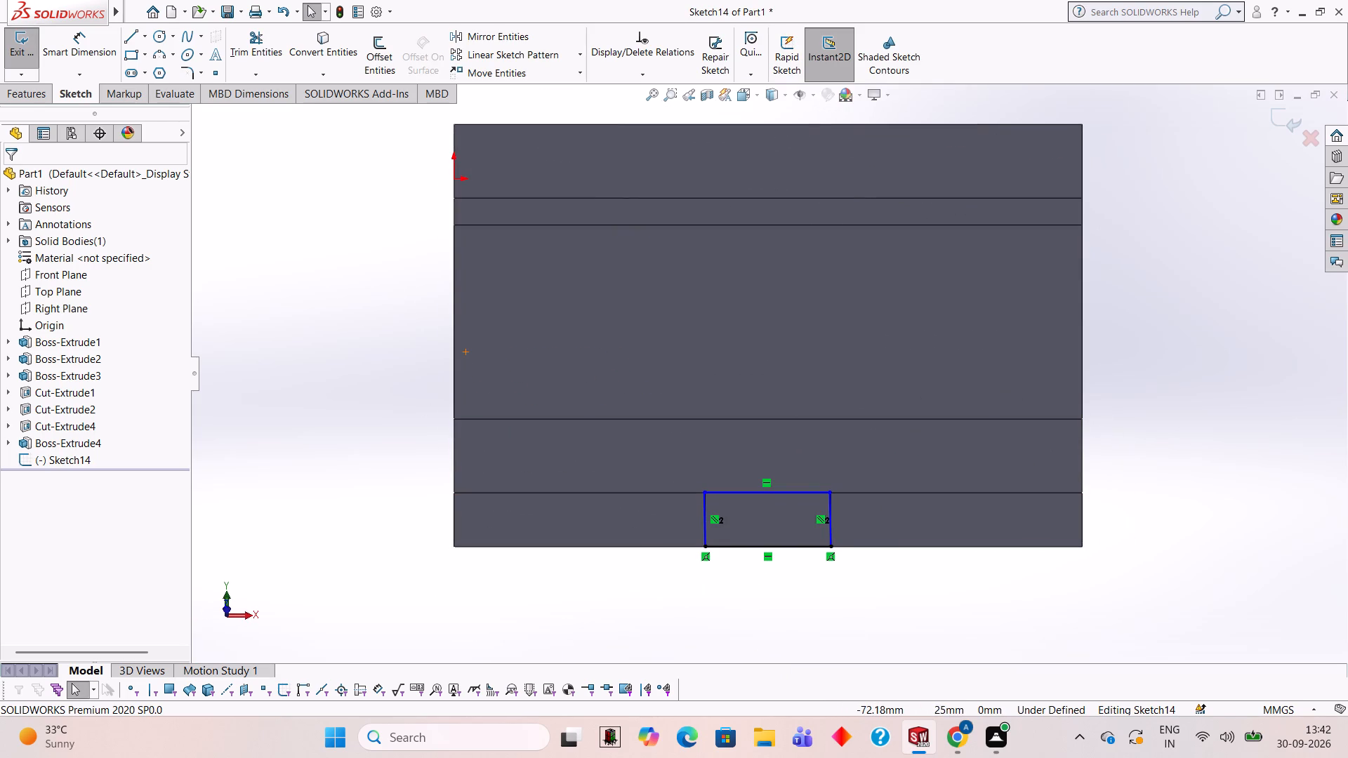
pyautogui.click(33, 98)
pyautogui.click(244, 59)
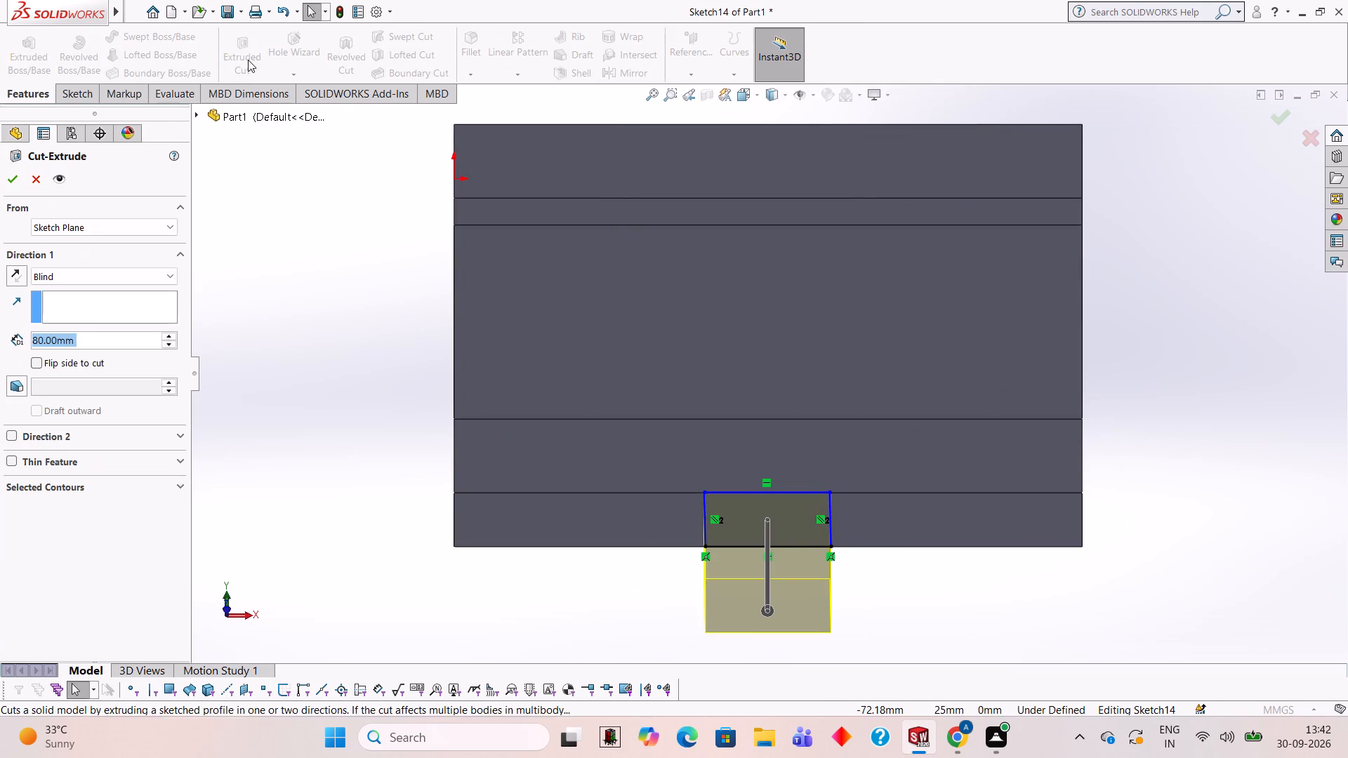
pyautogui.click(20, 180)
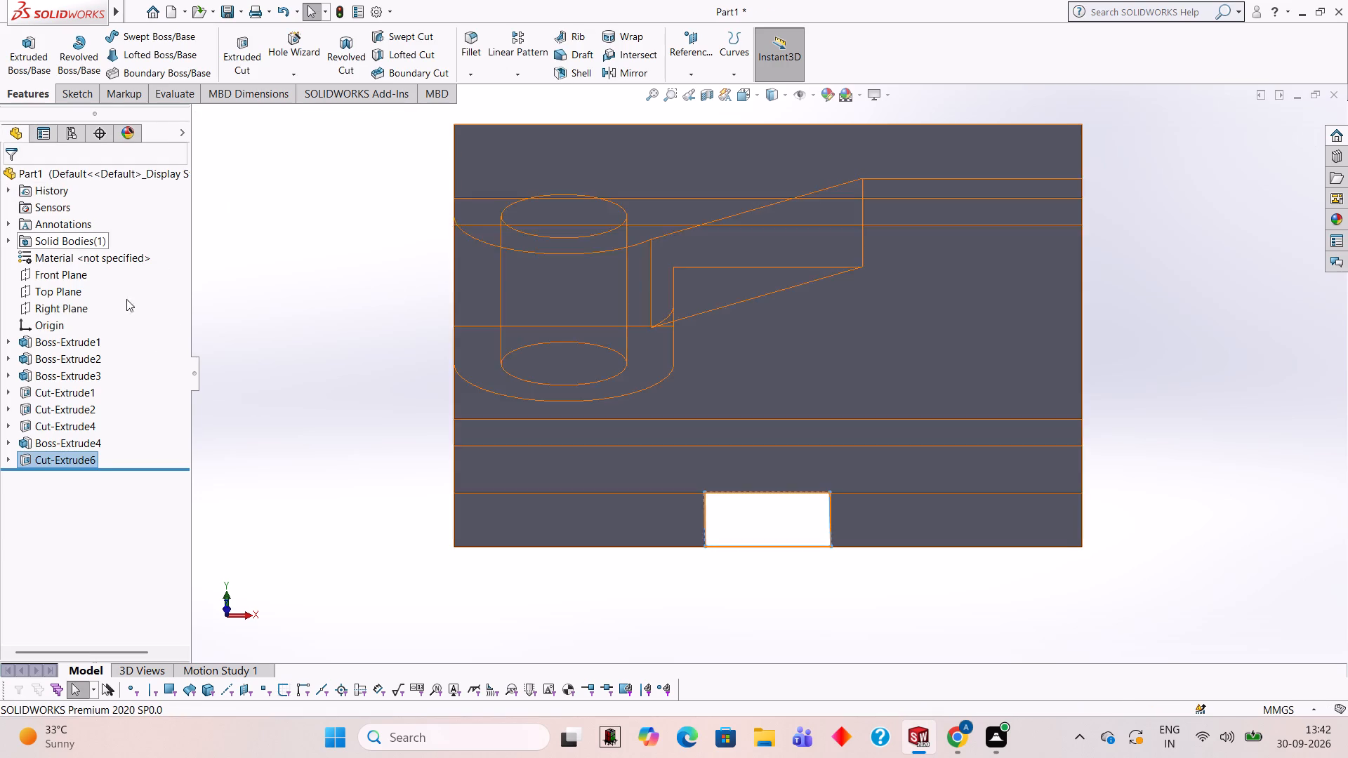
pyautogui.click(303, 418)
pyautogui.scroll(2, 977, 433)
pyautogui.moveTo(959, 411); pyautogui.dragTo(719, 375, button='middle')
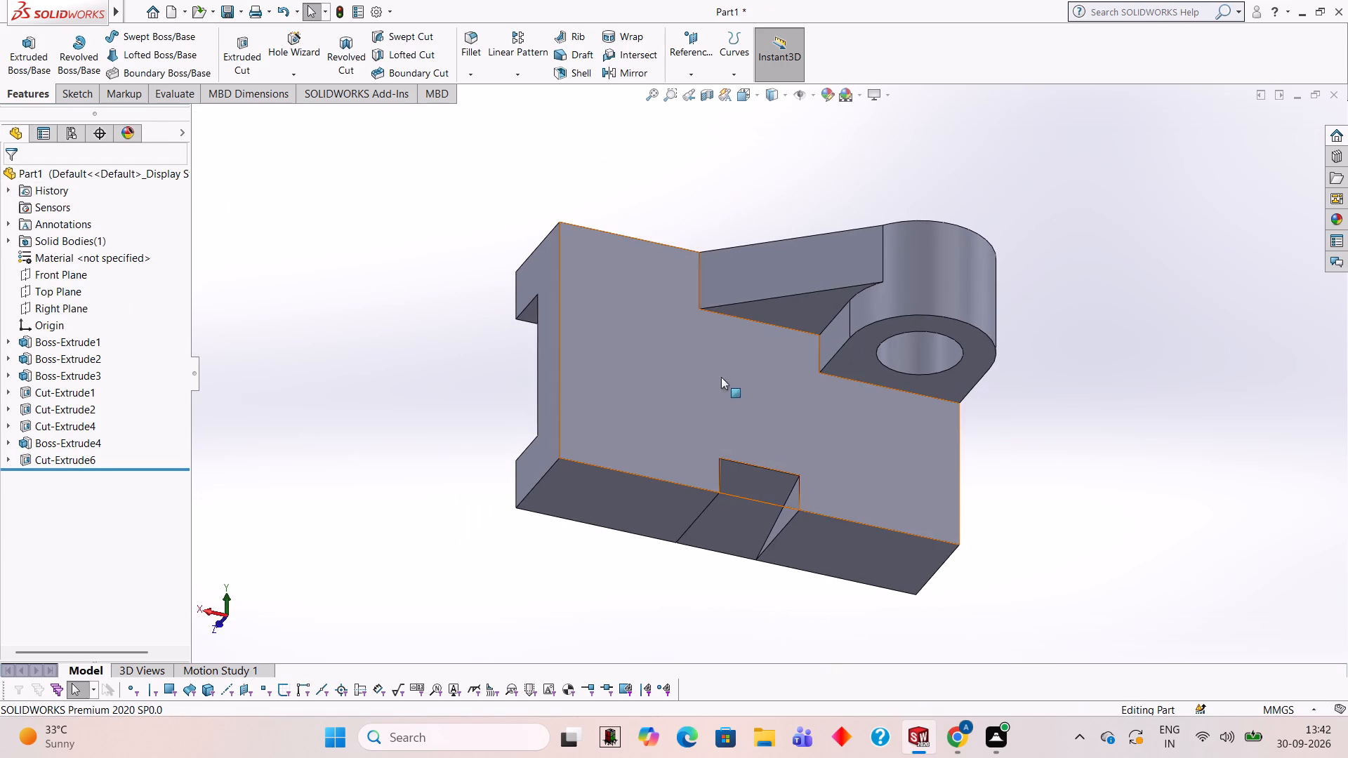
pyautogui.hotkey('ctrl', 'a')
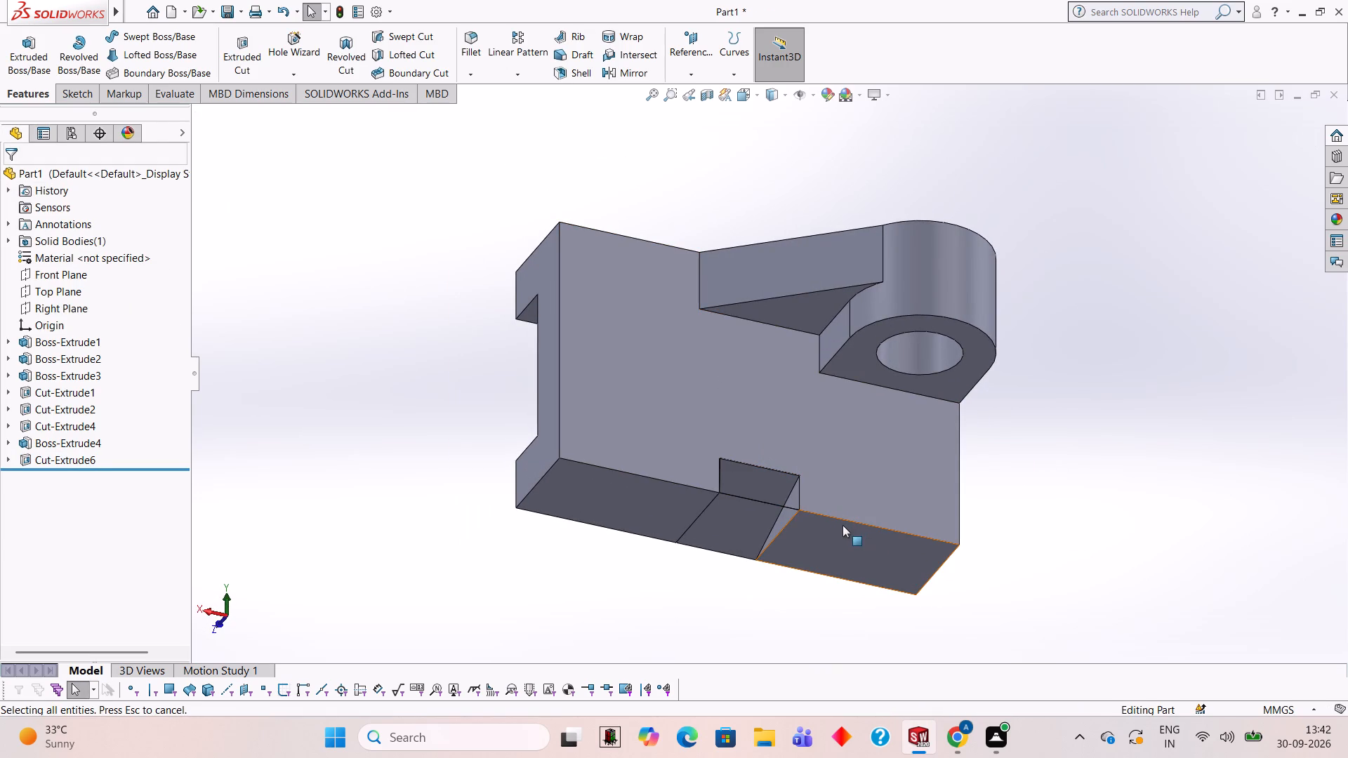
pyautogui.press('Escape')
# Undo the repeated rectangular cut along with the rectangle sketch on the pocket's inner face.
pyautogui.hotkey('ctrl', 'z')
pyautogui.hotkey('ctrl', 'z')
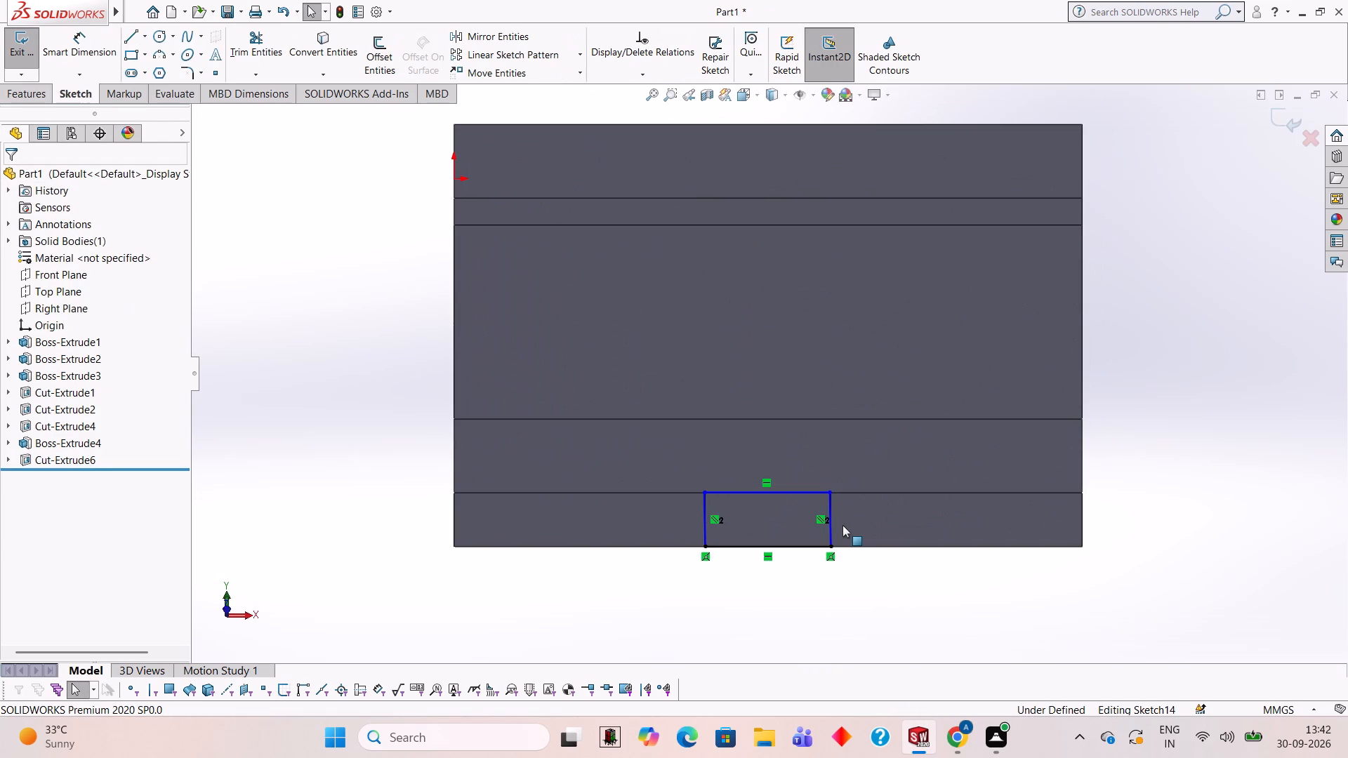
pyautogui.hotkey('ctrl', 'z')
pyautogui.hotkey('ctrl', 'z')
pyautogui.hotkey('ctrl', 'z')
pyautogui.hotkey('ctrl', 'z')
pyautogui.hotkey('ctrl', 'z')
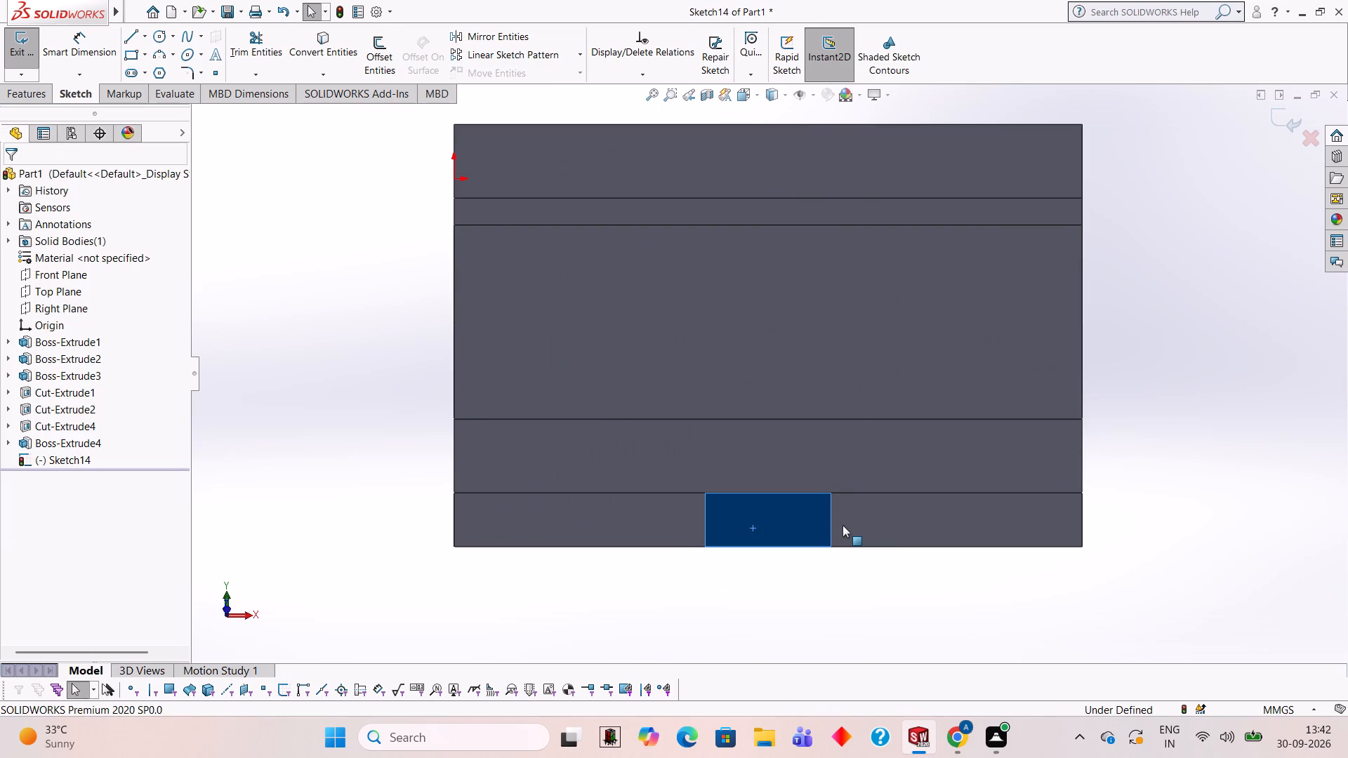
pyautogui.hotkey('ctrl', 'z')
# Undo the triangular refill extrusion along with its triangle sketch on the end face.
pyautogui.hotkey('ctrl', 'z')
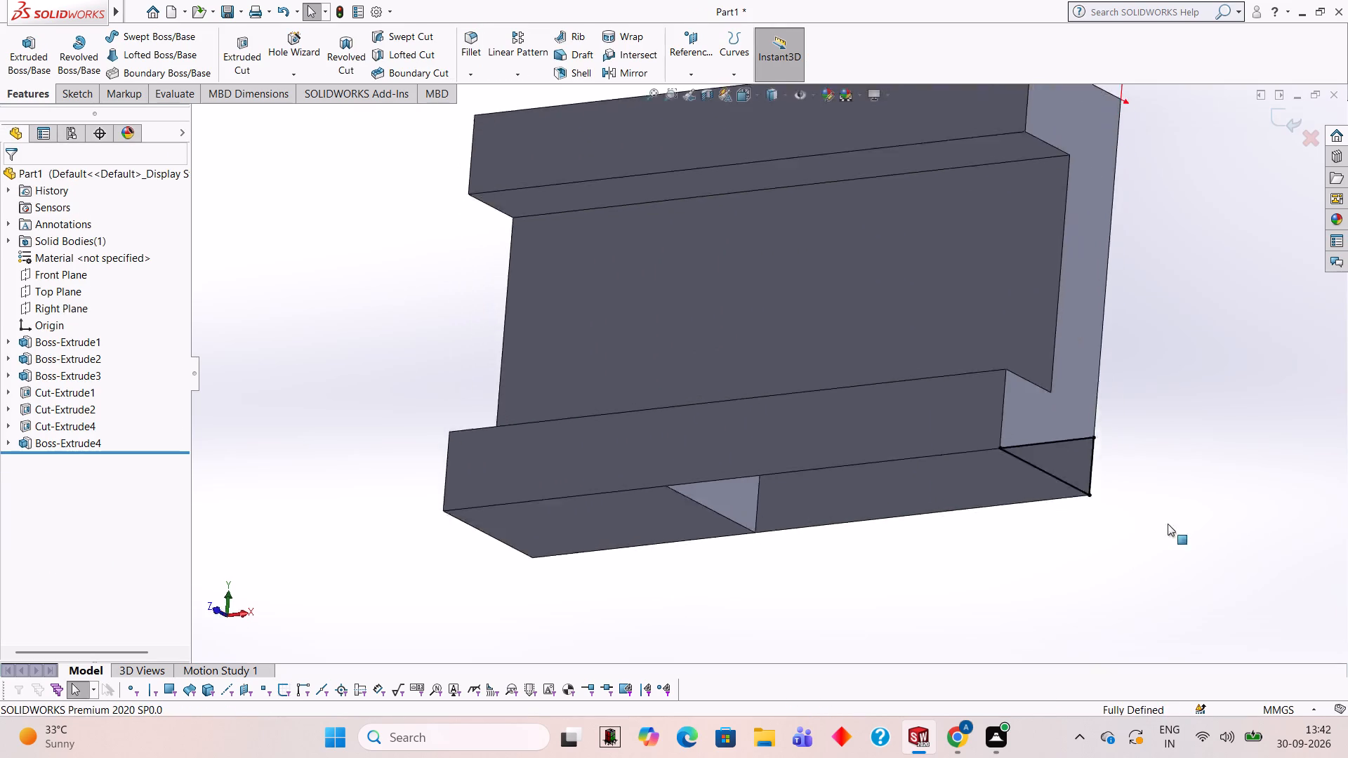
pyautogui.hotkey('ctrl', 'z')
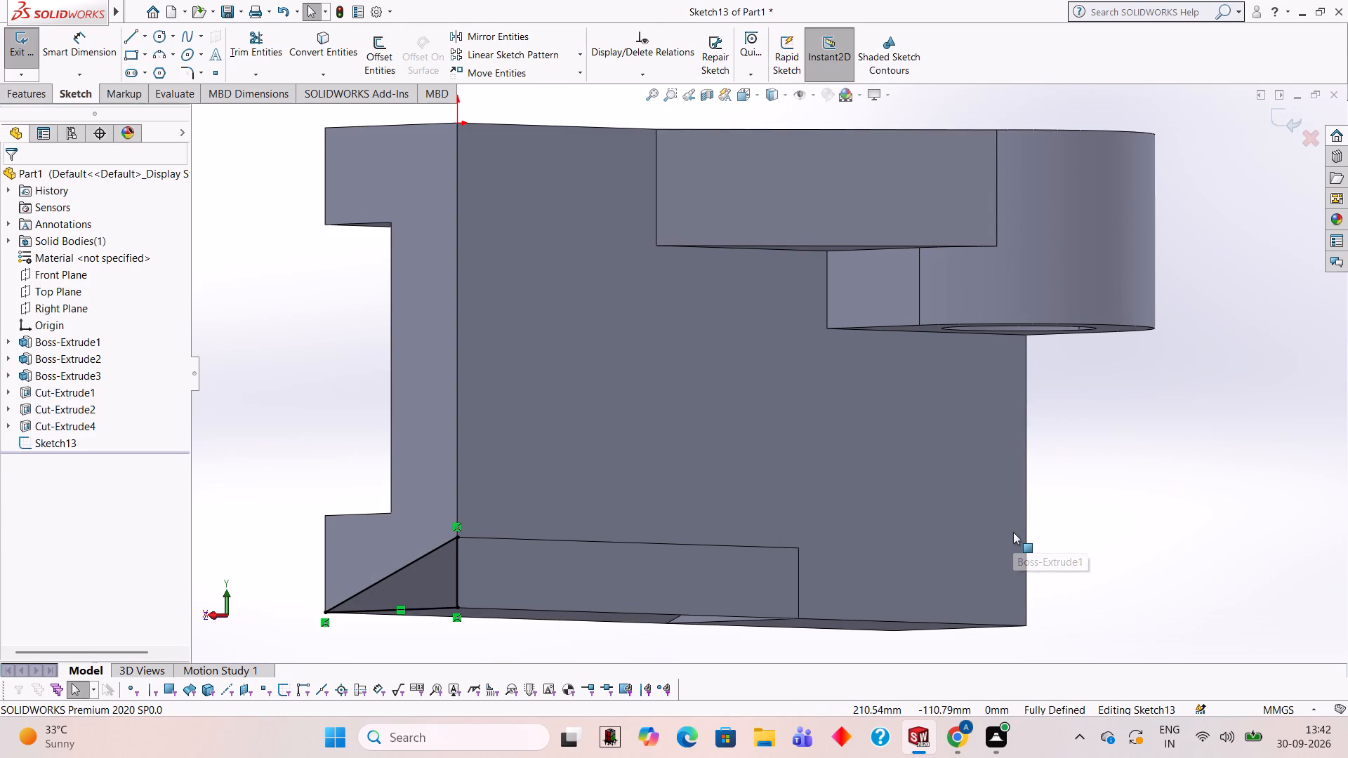
pyautogui.hotkey('ctrl', 'z')
pyautogui.hotkey('ctrl', 'z')
pyautogui.hotkey('ctrl', 'z')
pyautogui.hotkey('ctrl', 'z')
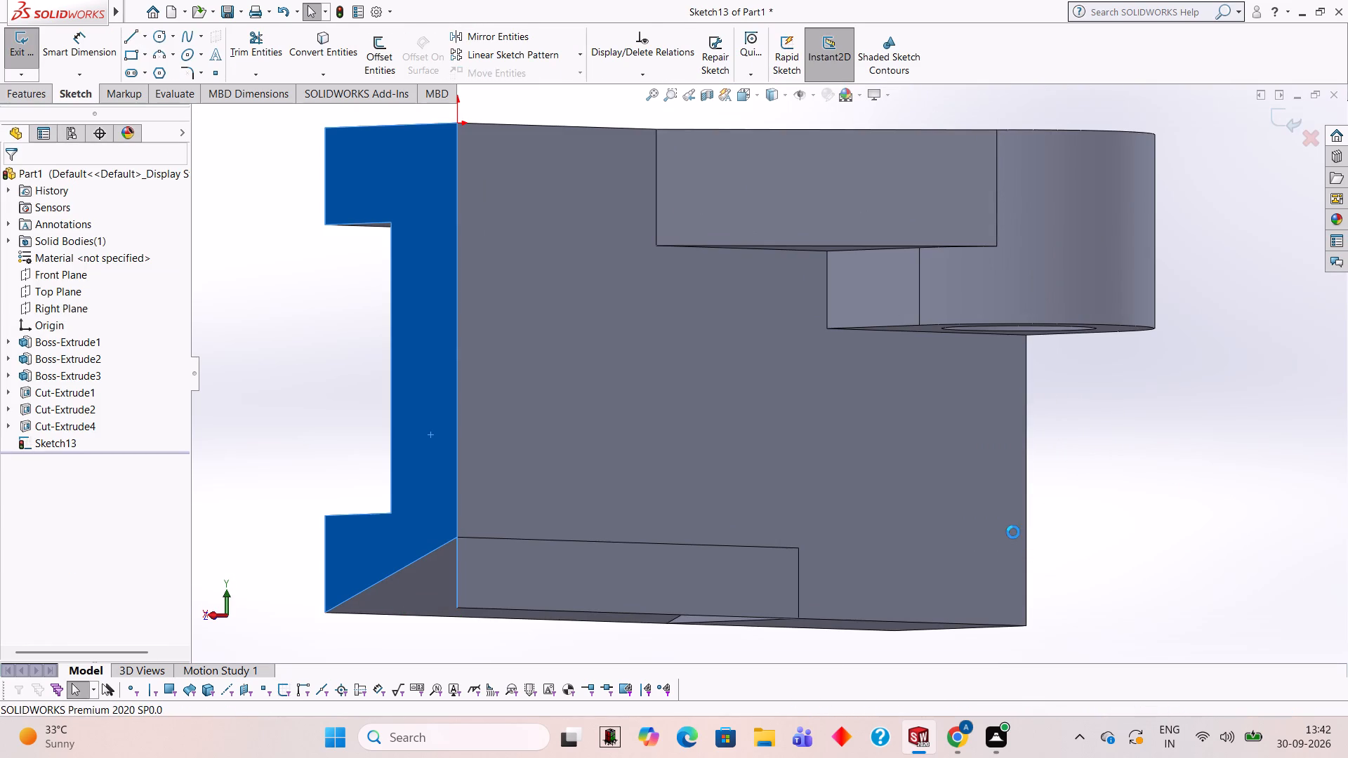
# Undo the original triangular cut along the block's underside, back to its triangle sketch on the end face.
pyautogui.moveTo(1022, 573); pyautogui.dragTo(993, 335, button='middle')
pyautogui.scroll(1, 868, 436)
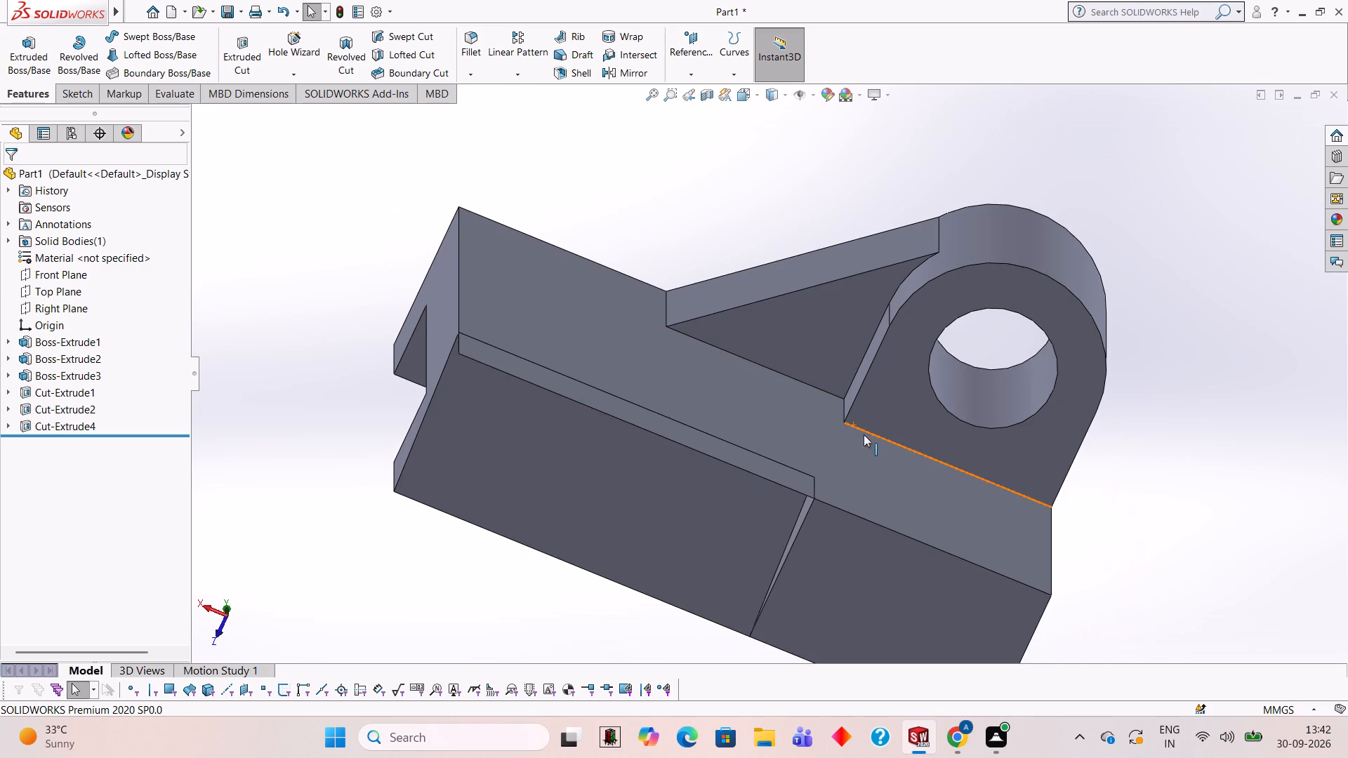
pyautogui.moveTo(850, 426); pyautogui.dragTo(805, 406, button='middle')
pyautogui.hotkey('ctrl', 'z')
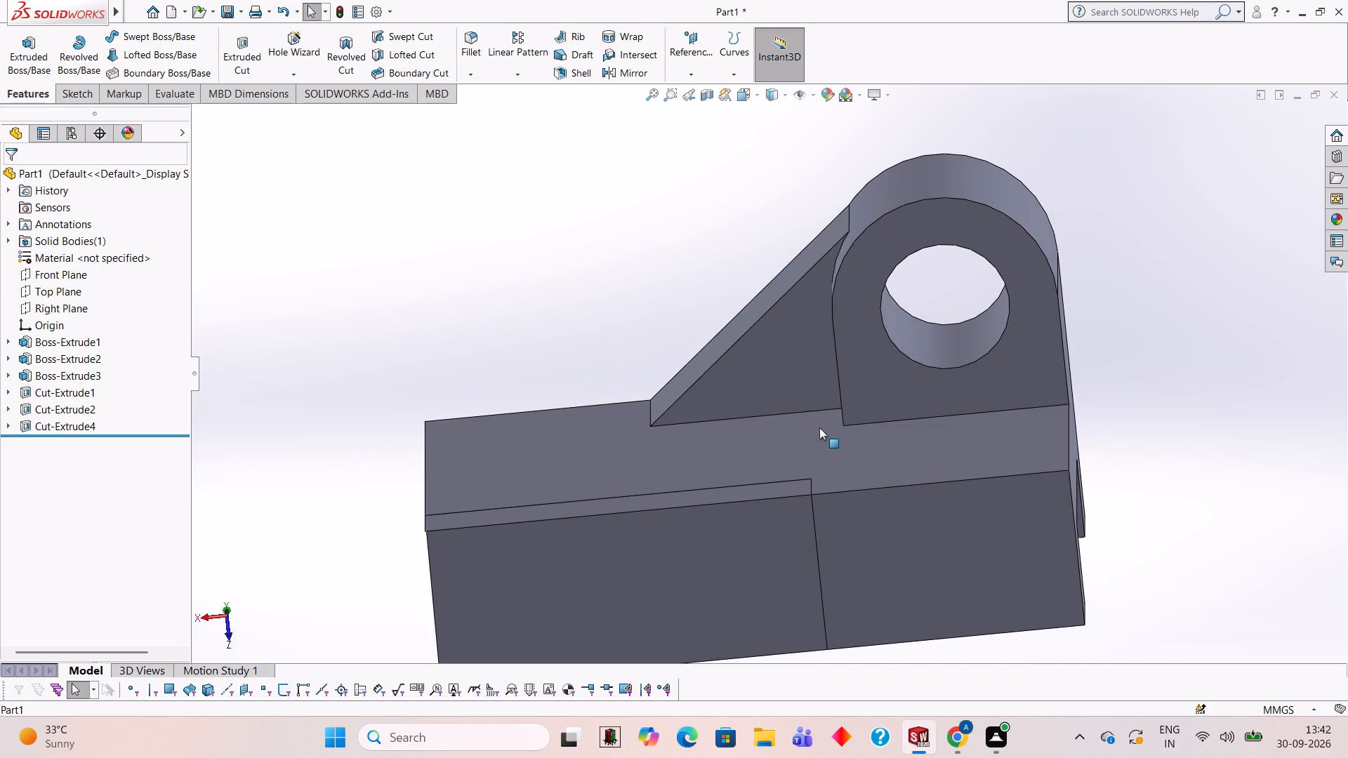
pyautogui.hotkey('ctrl', 'z')
pyautogui.hotkey('ctrl', 'z')
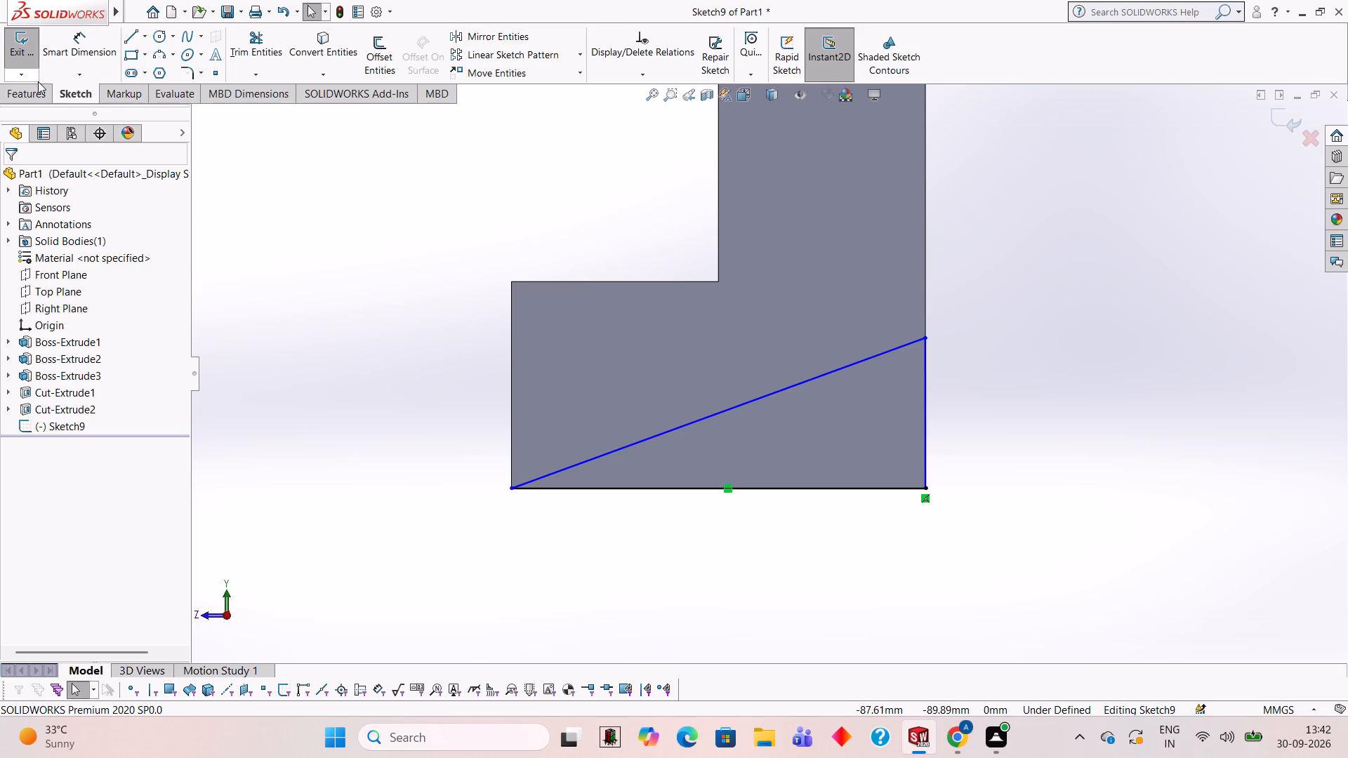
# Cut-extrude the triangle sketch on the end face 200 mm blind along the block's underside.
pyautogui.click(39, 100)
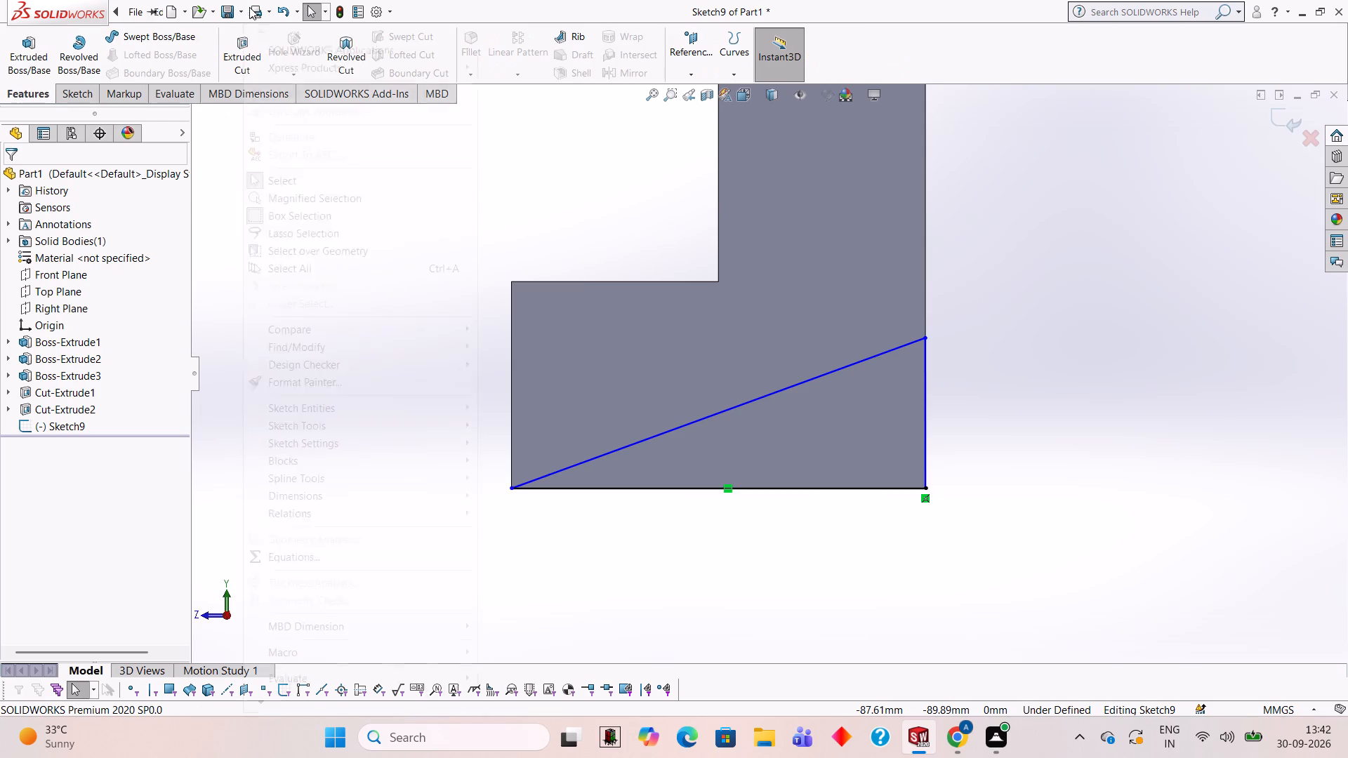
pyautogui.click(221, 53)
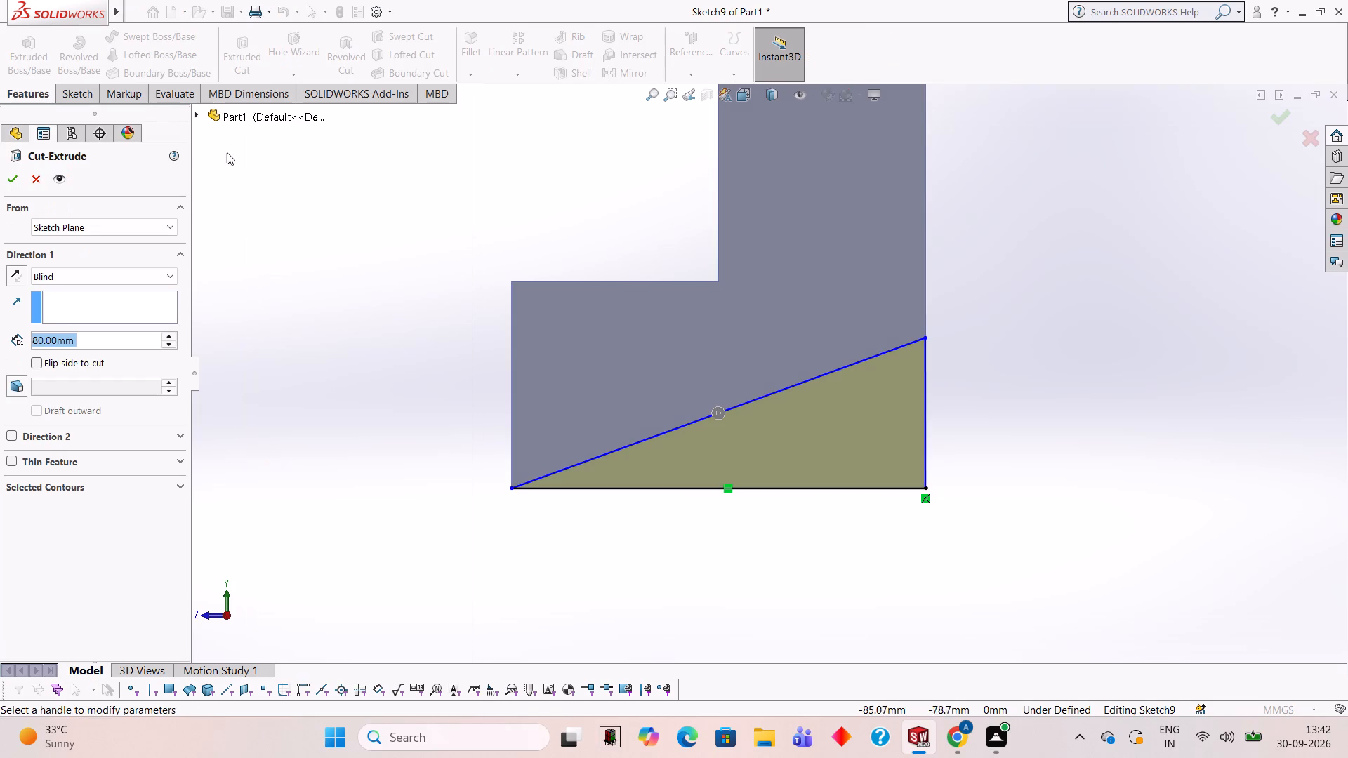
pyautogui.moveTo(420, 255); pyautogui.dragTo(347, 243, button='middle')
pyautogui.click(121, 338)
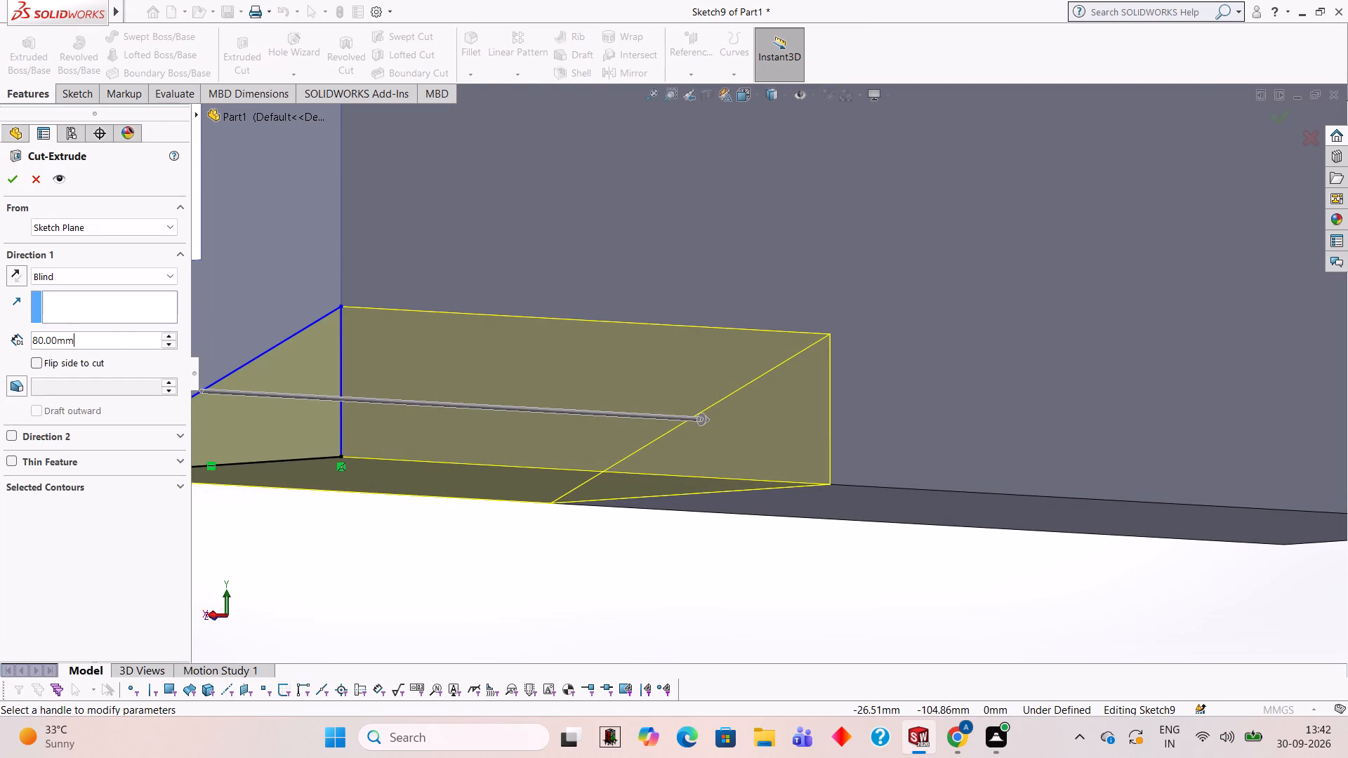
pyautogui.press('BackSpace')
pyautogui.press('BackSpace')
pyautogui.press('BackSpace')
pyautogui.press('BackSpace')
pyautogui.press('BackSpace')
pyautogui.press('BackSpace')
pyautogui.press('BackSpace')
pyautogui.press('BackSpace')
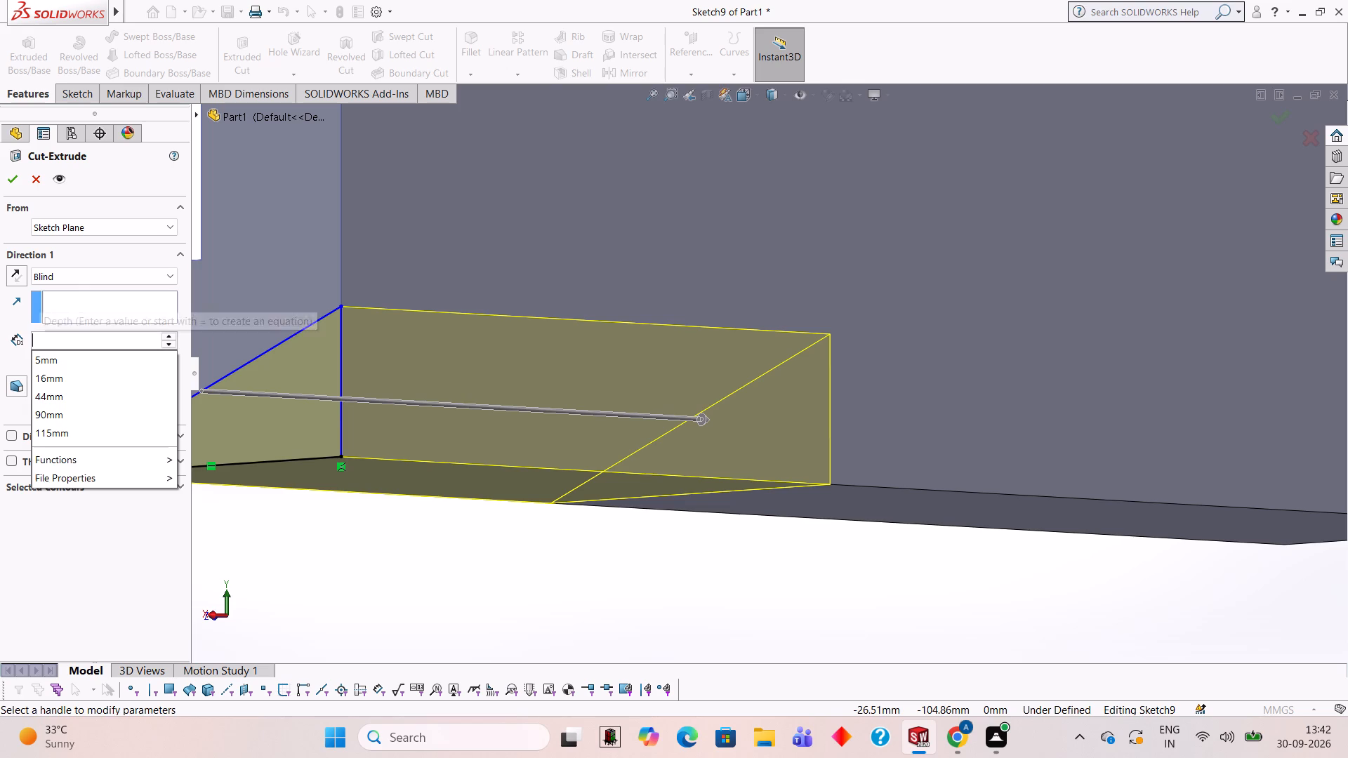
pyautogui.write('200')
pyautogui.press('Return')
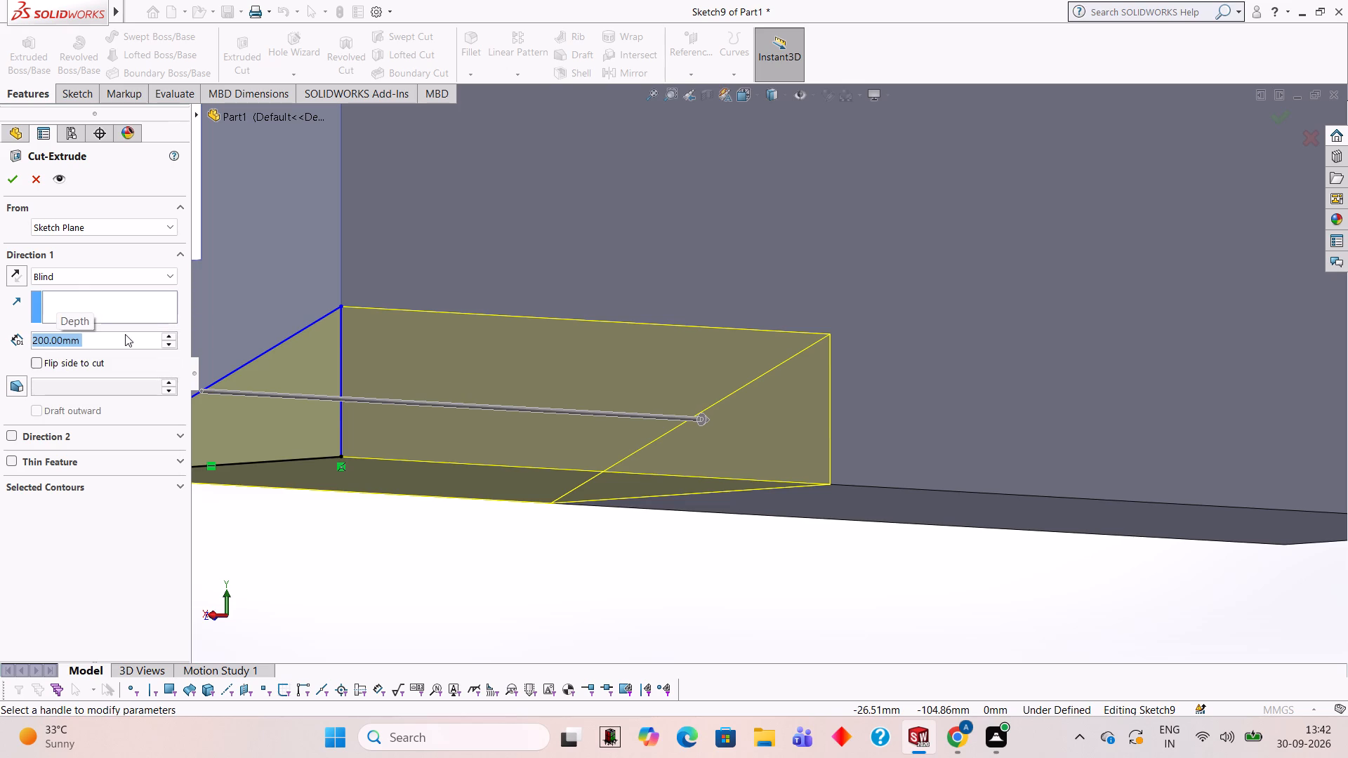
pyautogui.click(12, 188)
# Examine the full-length triangular notch and its vertical rear wall from the end face, underside and channel side.
pyautogui.scroll(2, 787, 369)
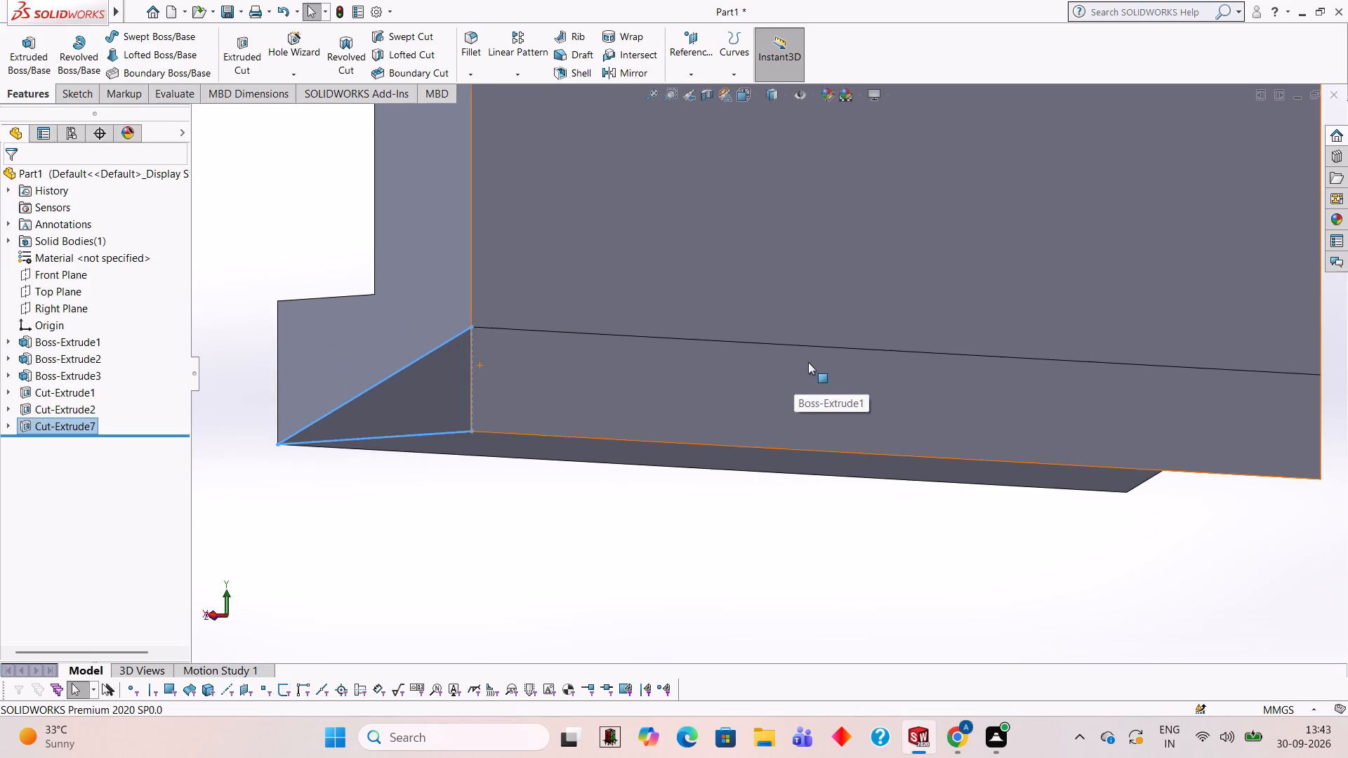
pyautogui.scroll(2, 817, 365)
pyautogui.moveTo(857, 378); pyautogui.dragTo(934, 381, button='middle')
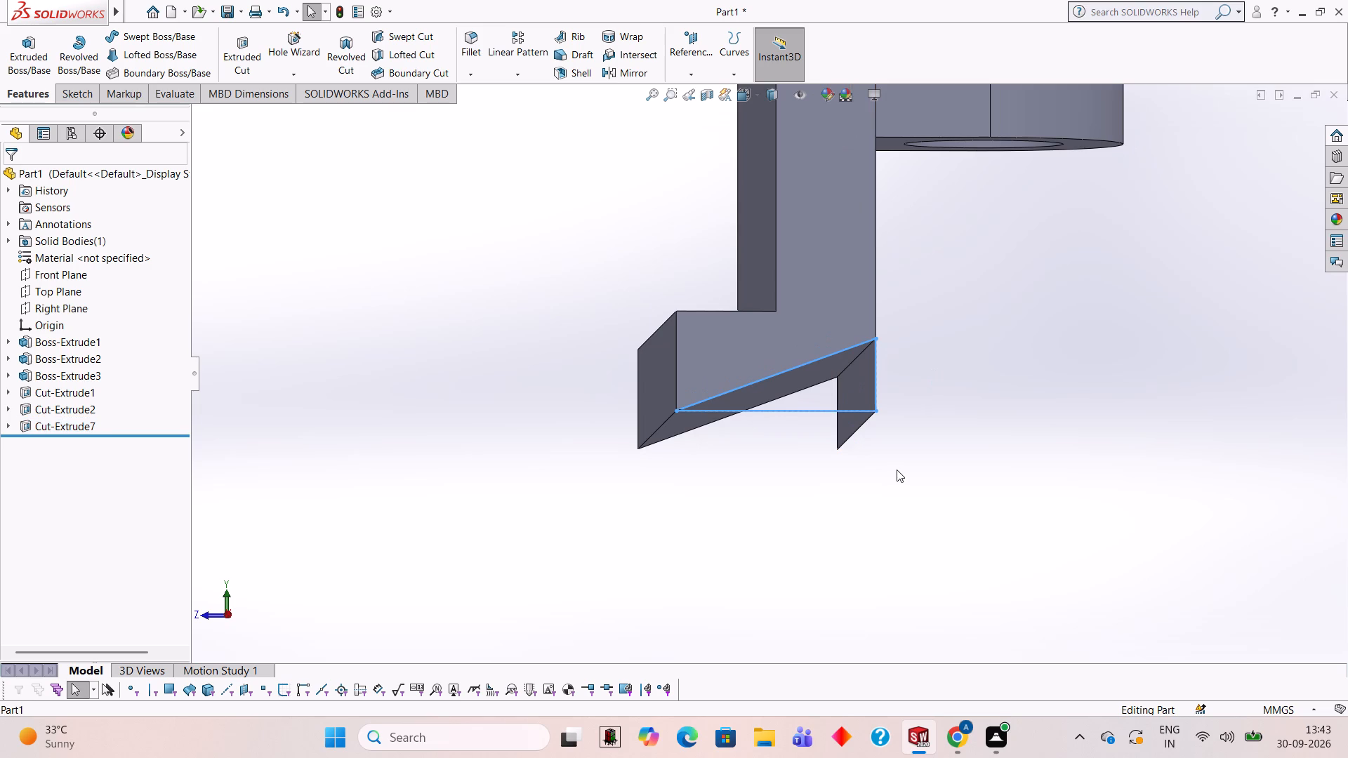
pyautogui.press('Escape')
pyautogui.moveTo(999, 334); pyautogui.dragTo(1036, 258, button='middle')
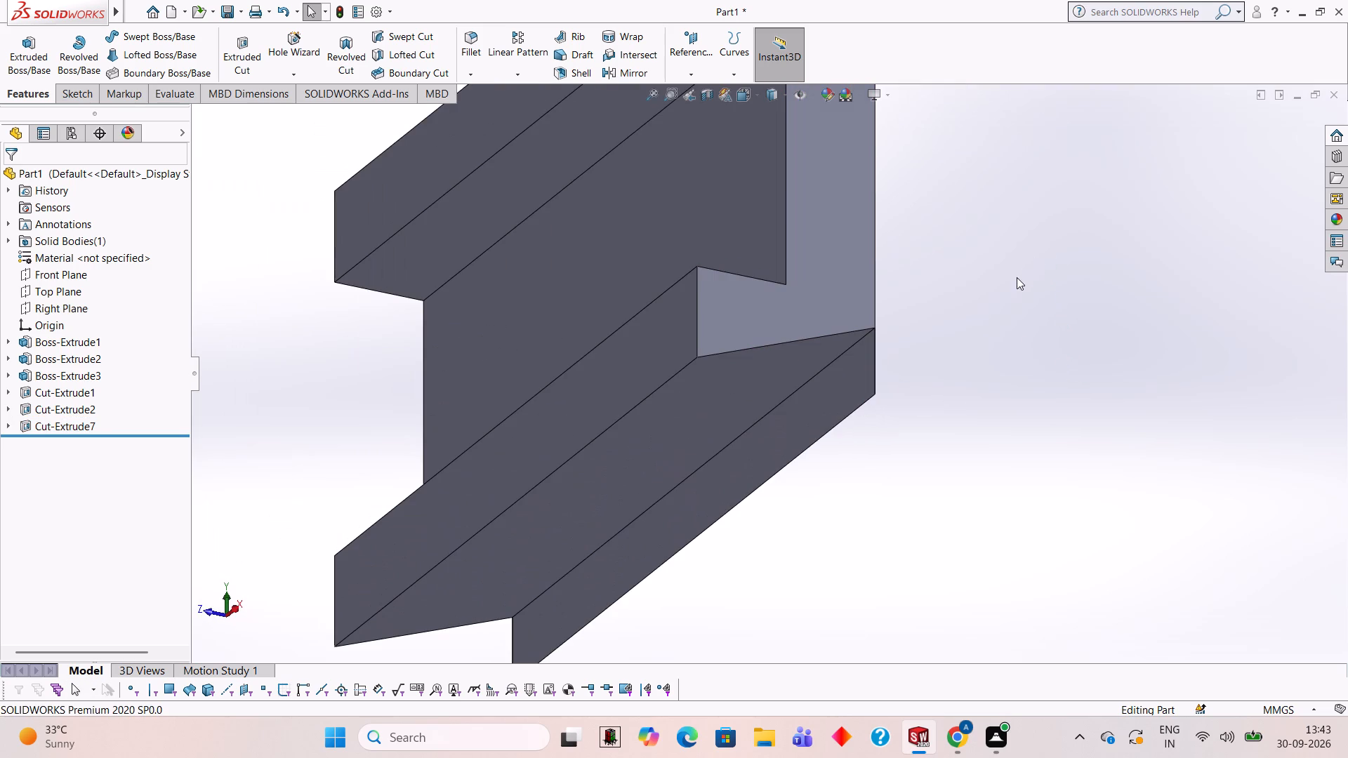
pyautogui.moveTo(991, 361); pyautogui.dragTo(933, 383, button='middle')
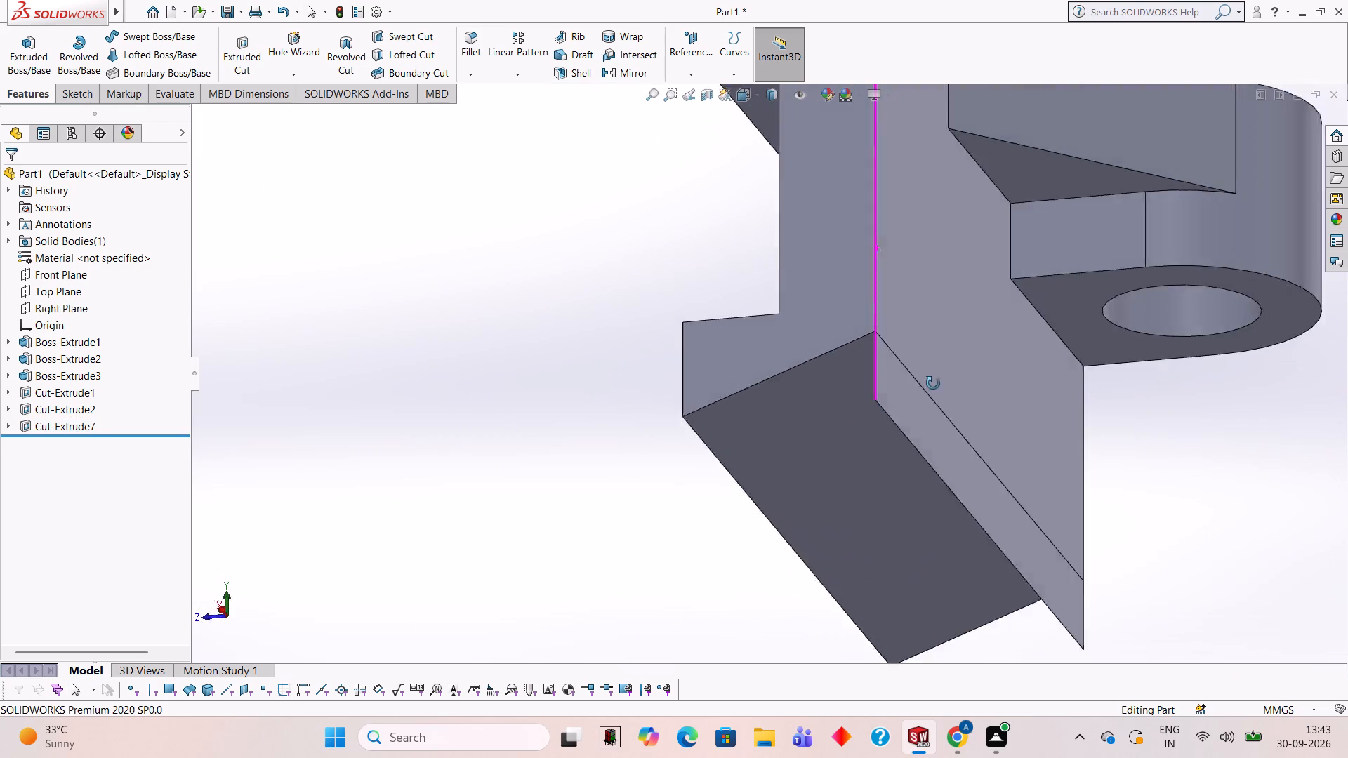
pyautogui.moveTo(933, 383); pyautogui.dragTo(1117, 411, button='middle')
pyautogui.click(696, 387)
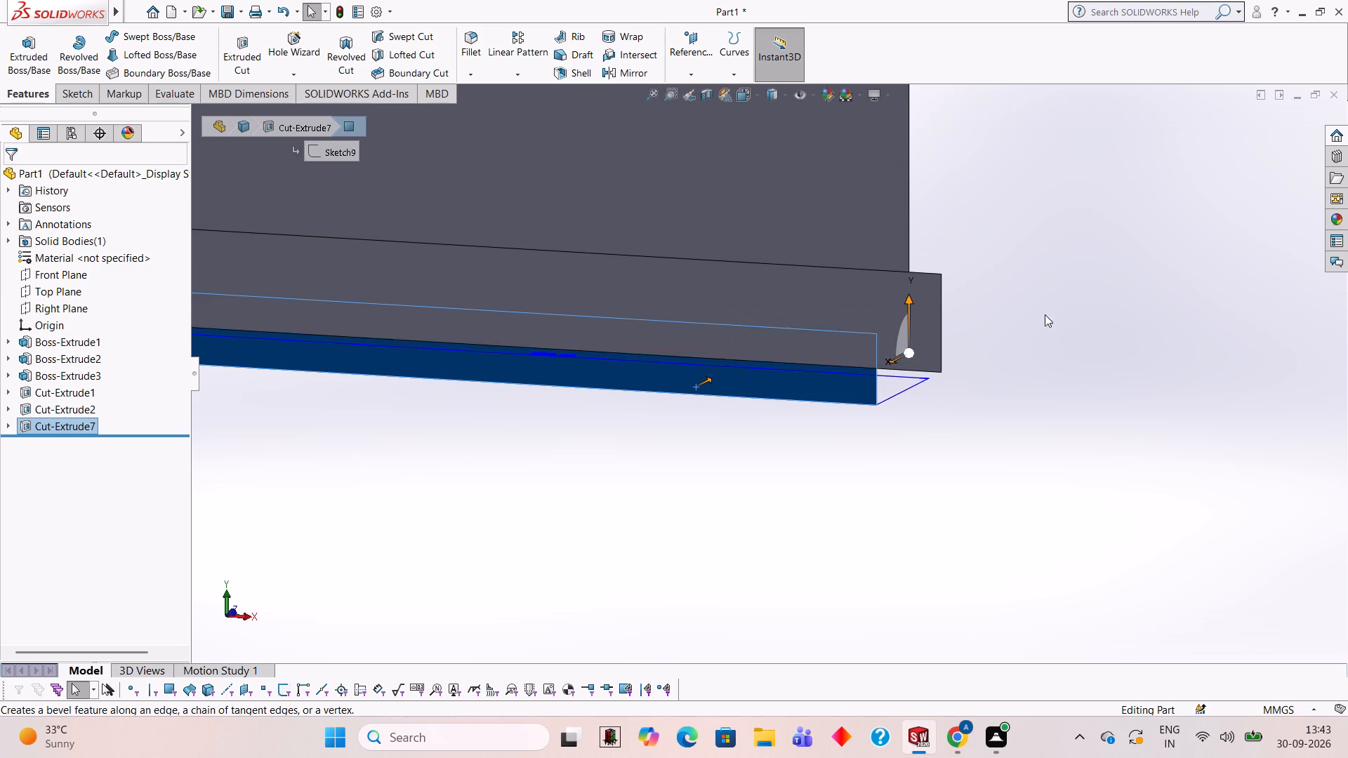
pyautogui.moveTo(1032, 307); pyautogui.dragTo(873, 340, button='middle')
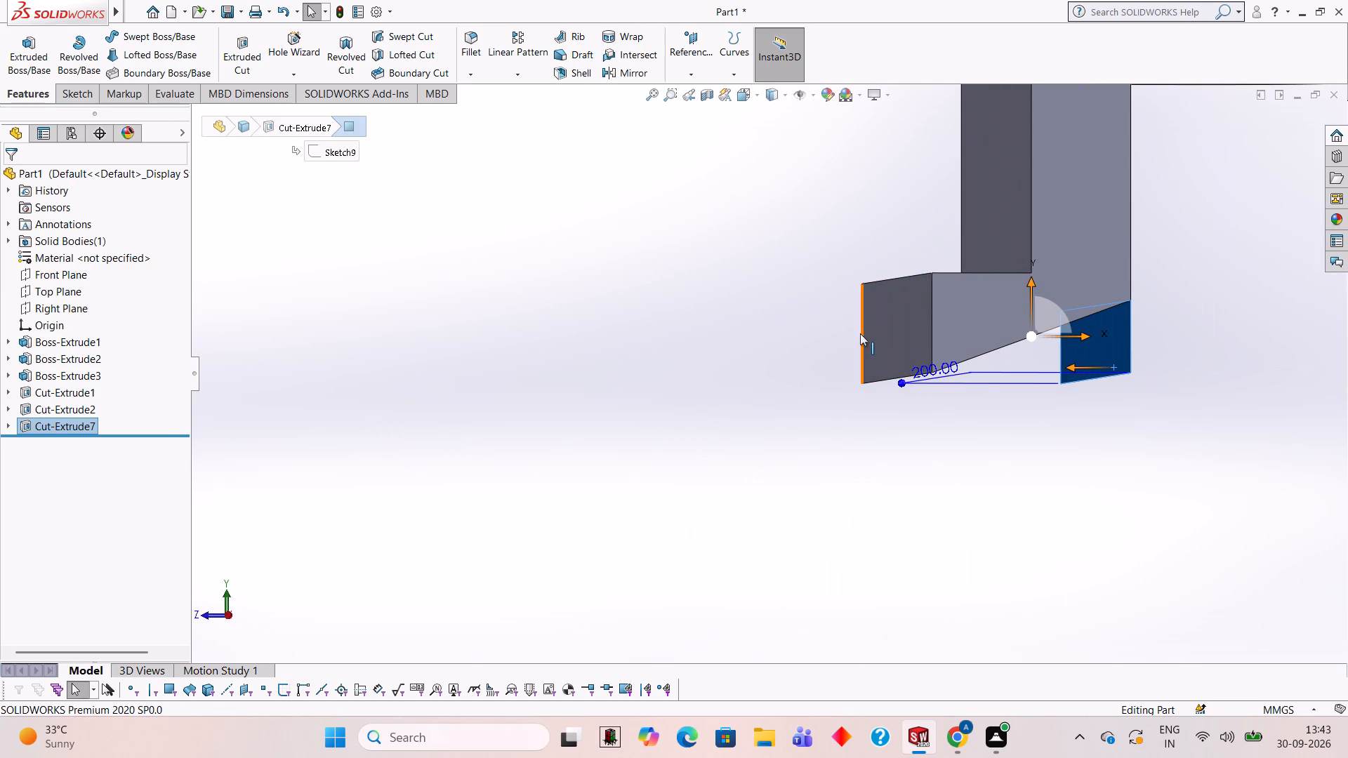
pyautogui.press('Escape')
pyautogui.scroll(2, 1036, 368)
pyautogui.scroll(3, 1052, 311)
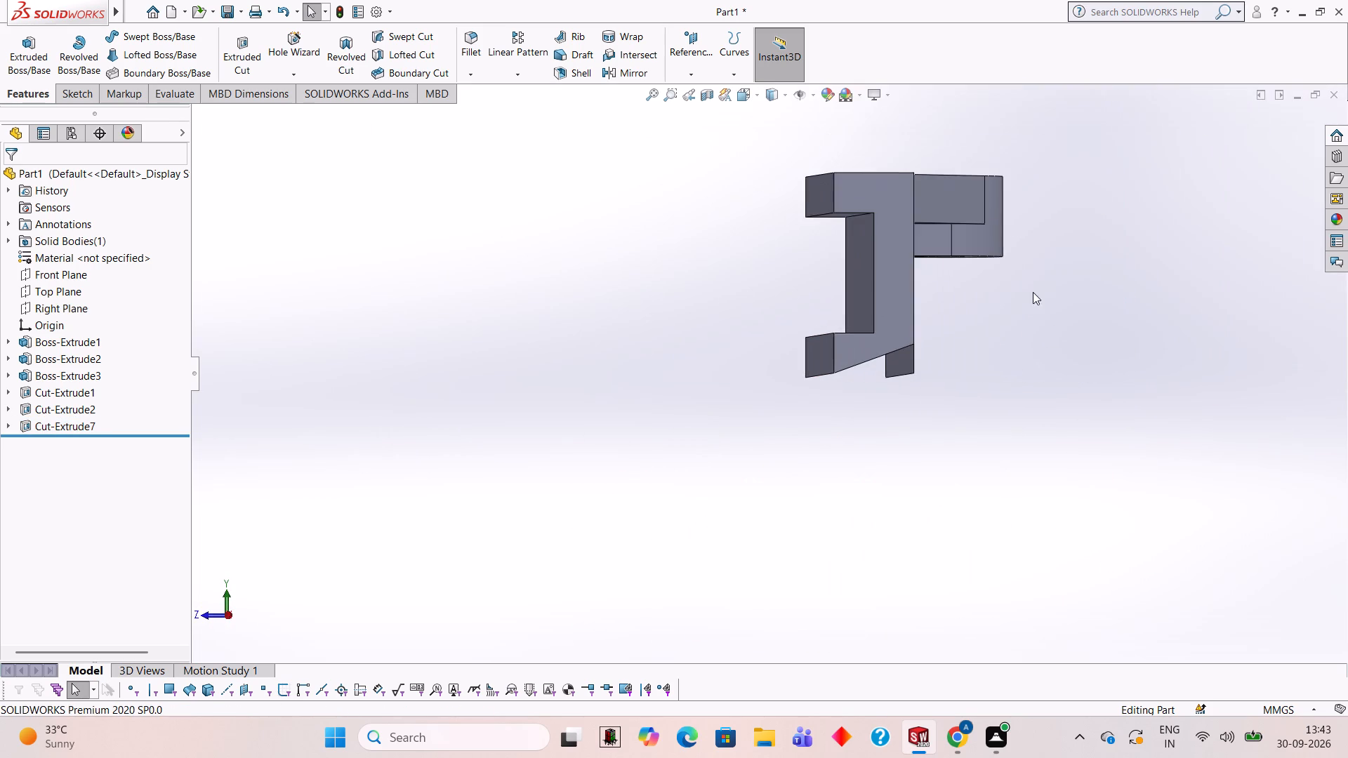
pyautogui.scroll(-1, 989, 303)
pyautogui.moveTo(986, 312); pyautogui.dragTo(976, 316, button='middle')
pyautogui.scroll(-3, 894, 319)
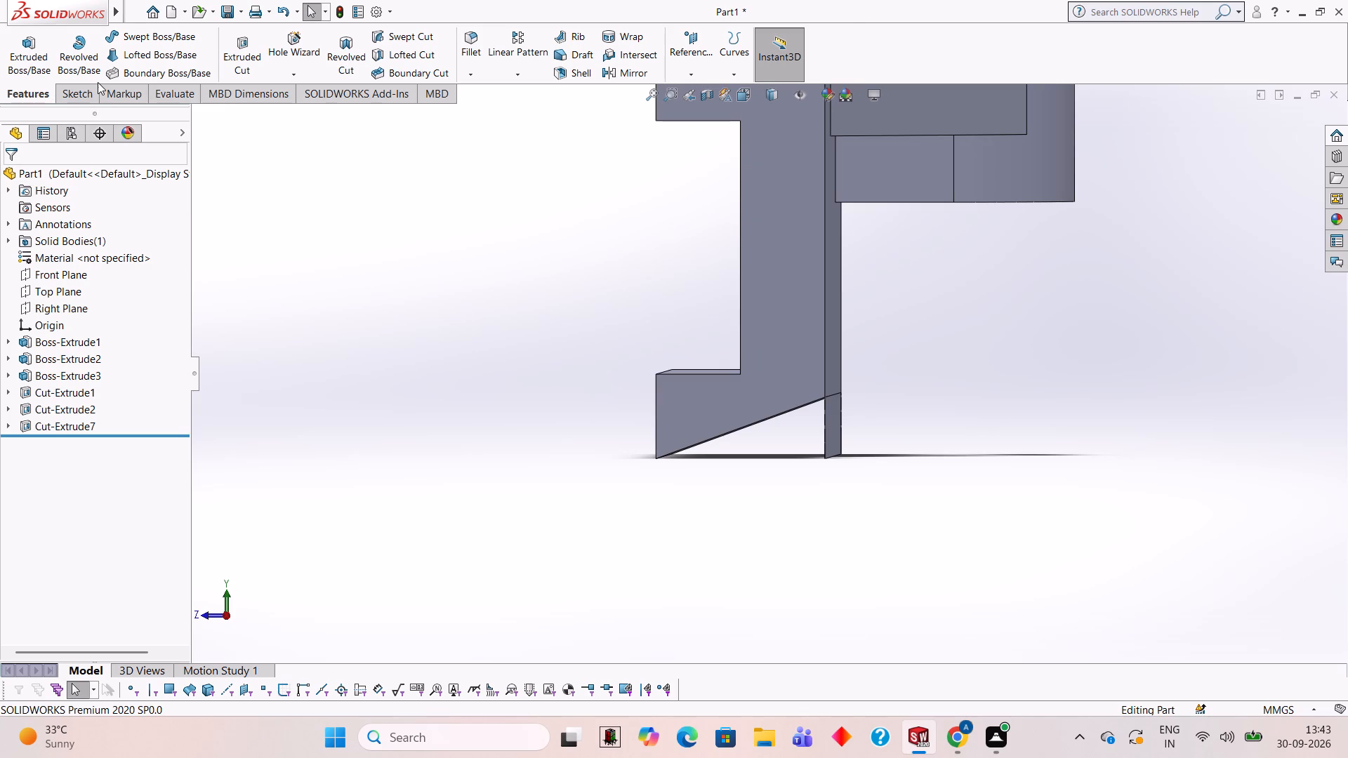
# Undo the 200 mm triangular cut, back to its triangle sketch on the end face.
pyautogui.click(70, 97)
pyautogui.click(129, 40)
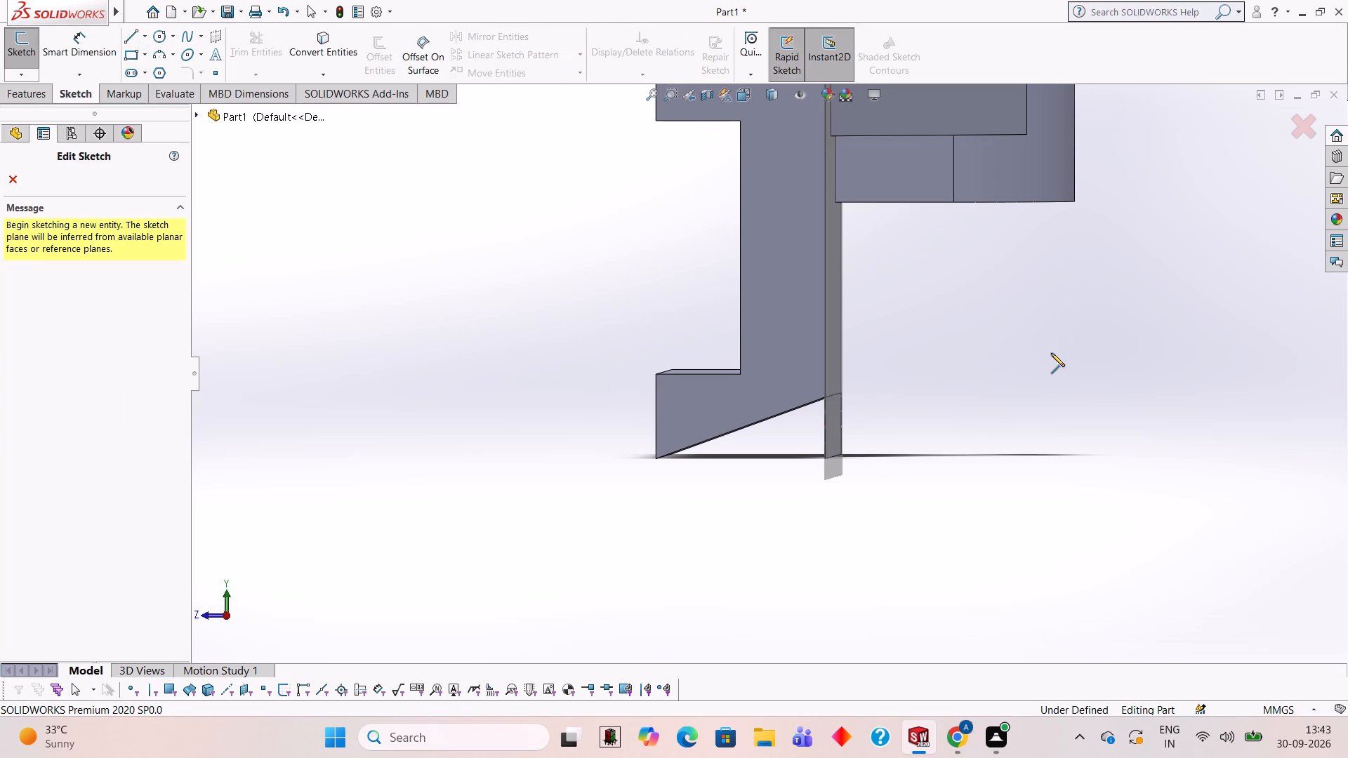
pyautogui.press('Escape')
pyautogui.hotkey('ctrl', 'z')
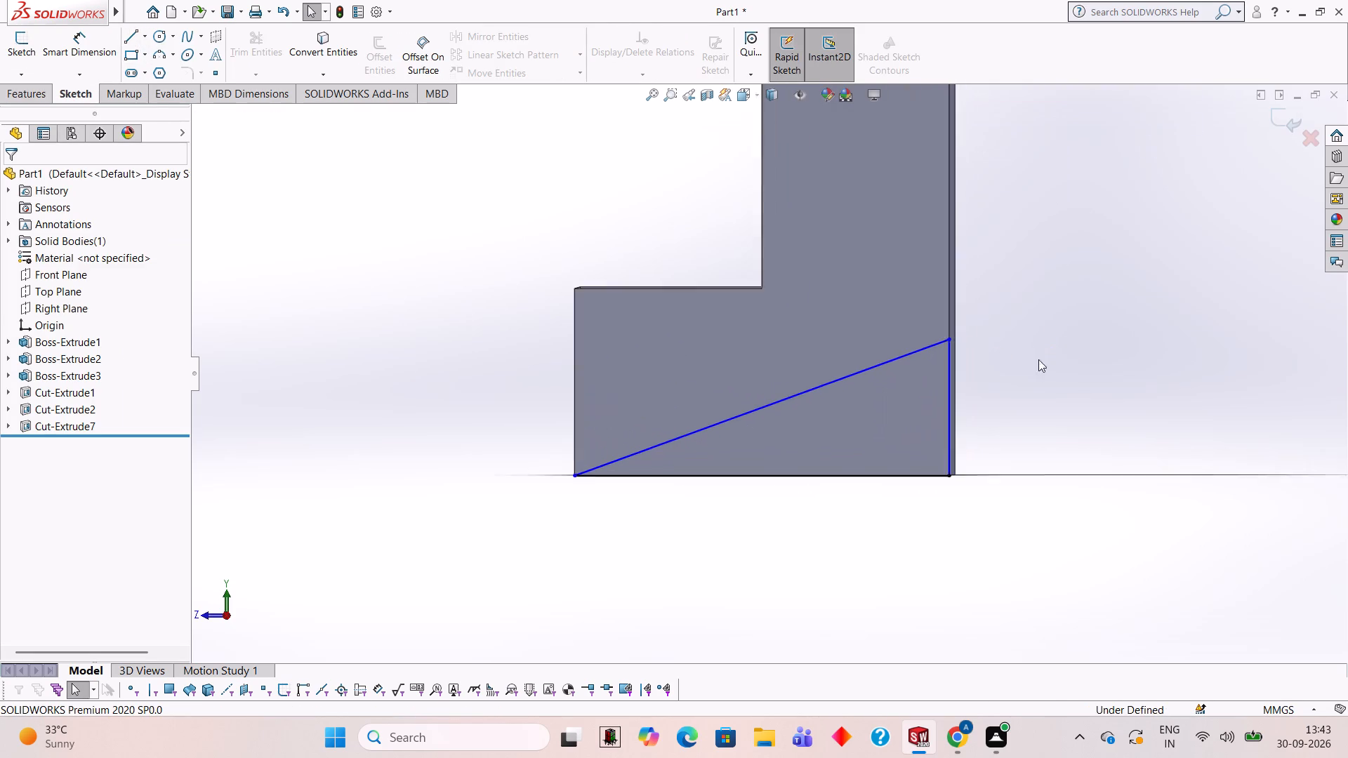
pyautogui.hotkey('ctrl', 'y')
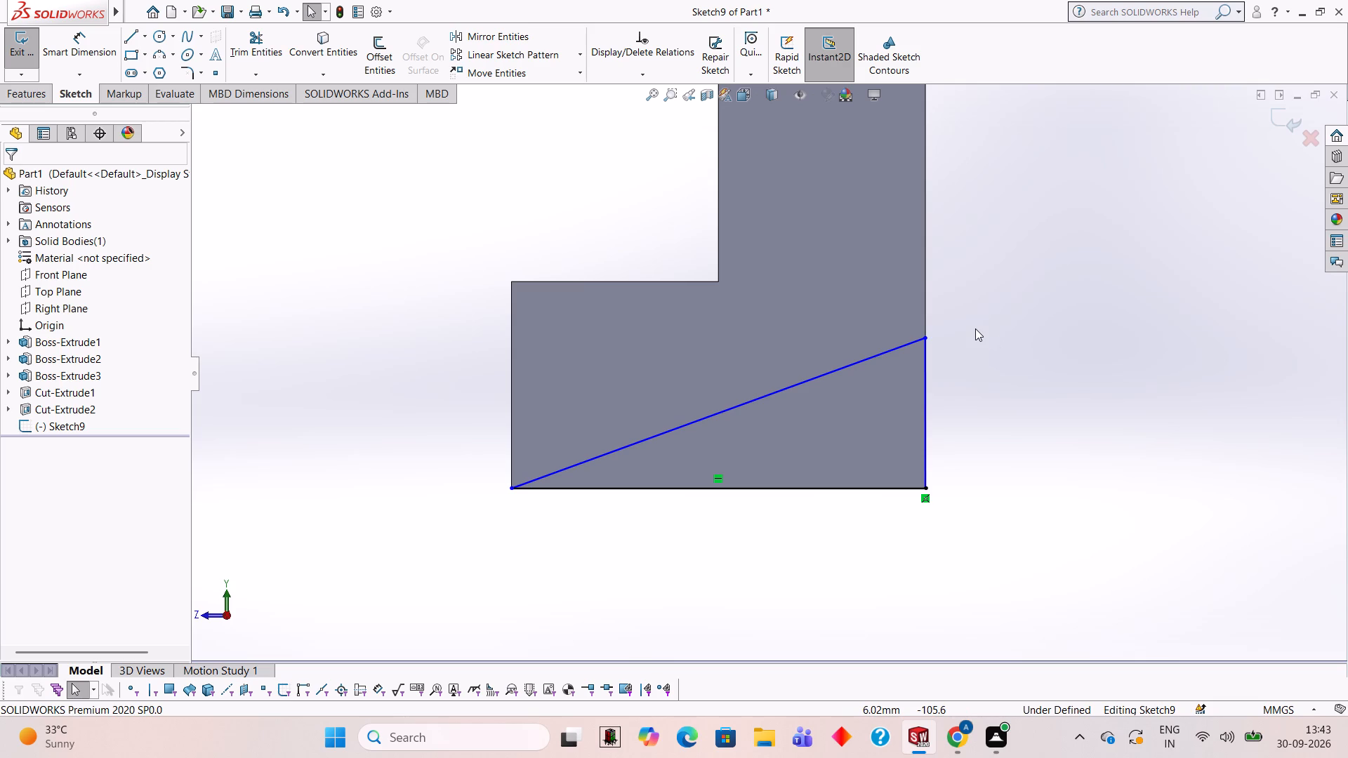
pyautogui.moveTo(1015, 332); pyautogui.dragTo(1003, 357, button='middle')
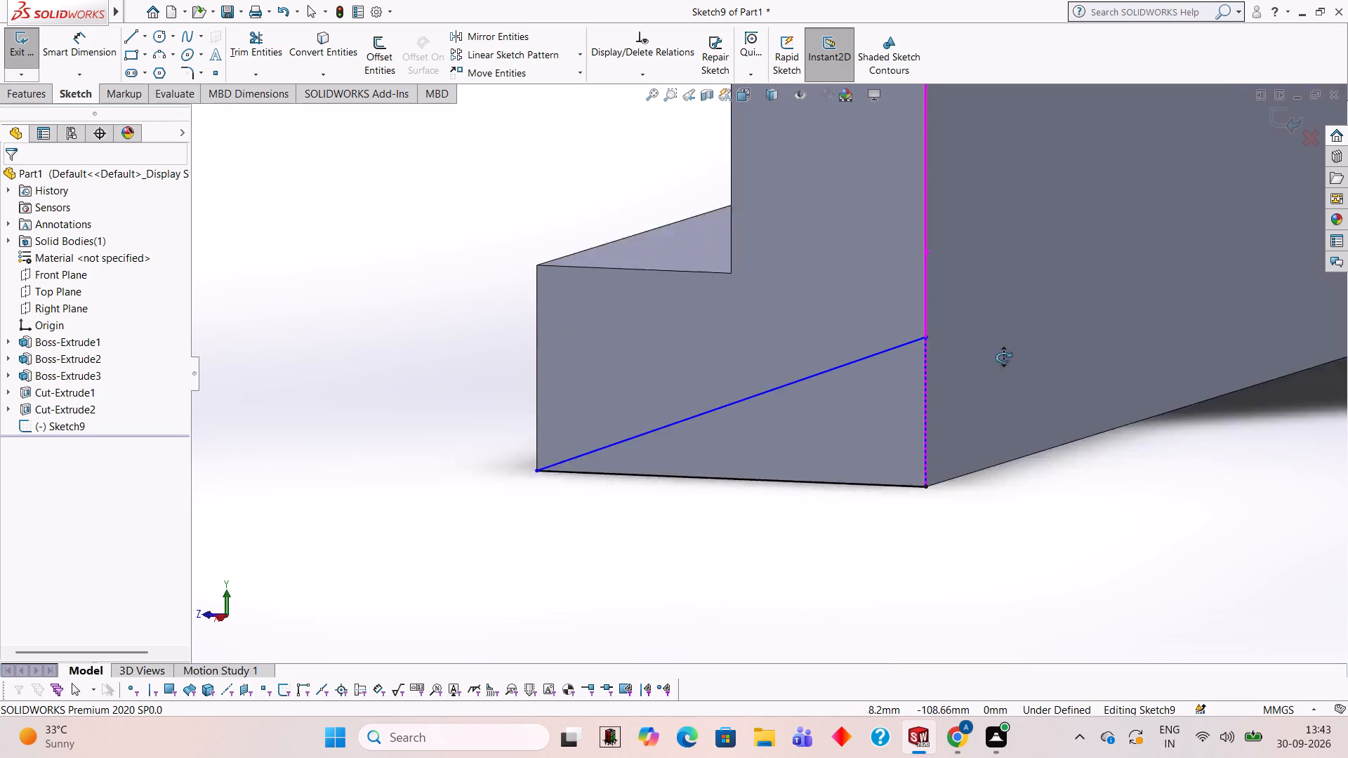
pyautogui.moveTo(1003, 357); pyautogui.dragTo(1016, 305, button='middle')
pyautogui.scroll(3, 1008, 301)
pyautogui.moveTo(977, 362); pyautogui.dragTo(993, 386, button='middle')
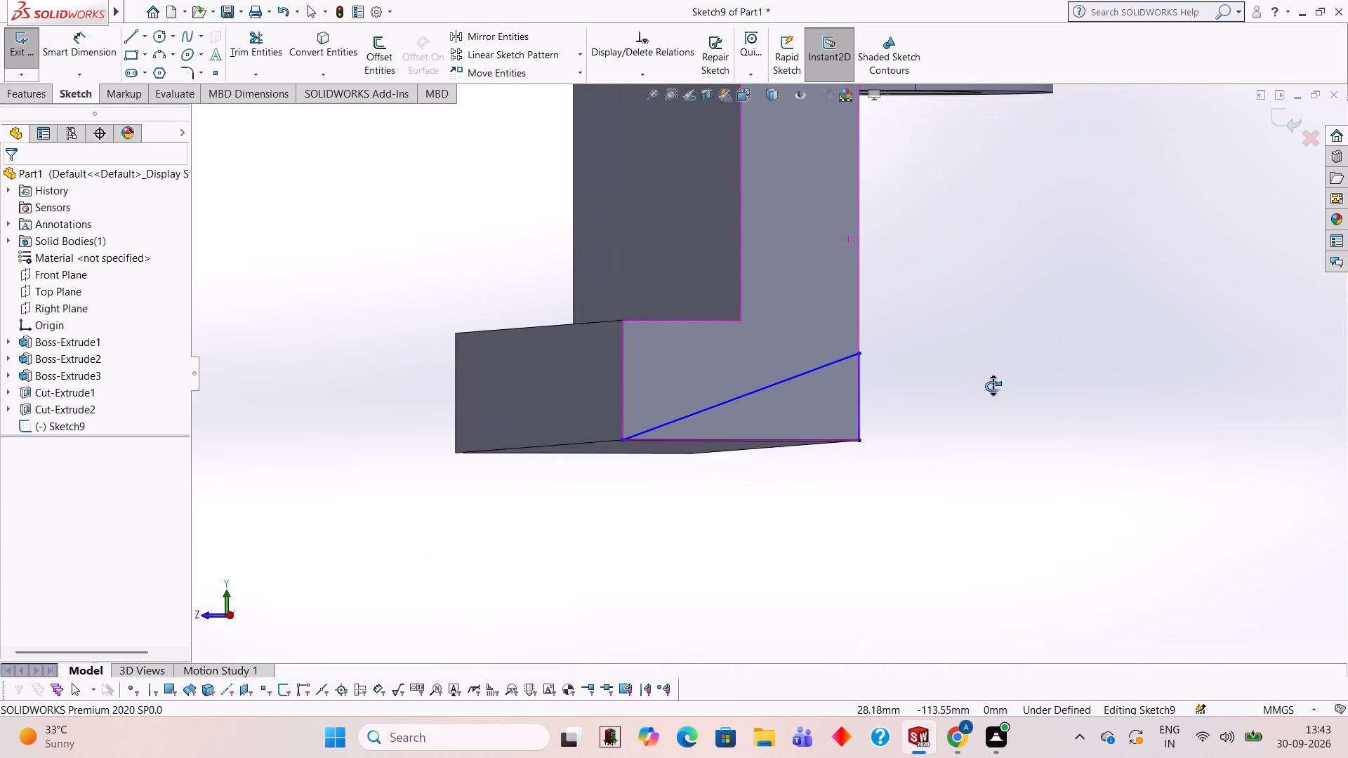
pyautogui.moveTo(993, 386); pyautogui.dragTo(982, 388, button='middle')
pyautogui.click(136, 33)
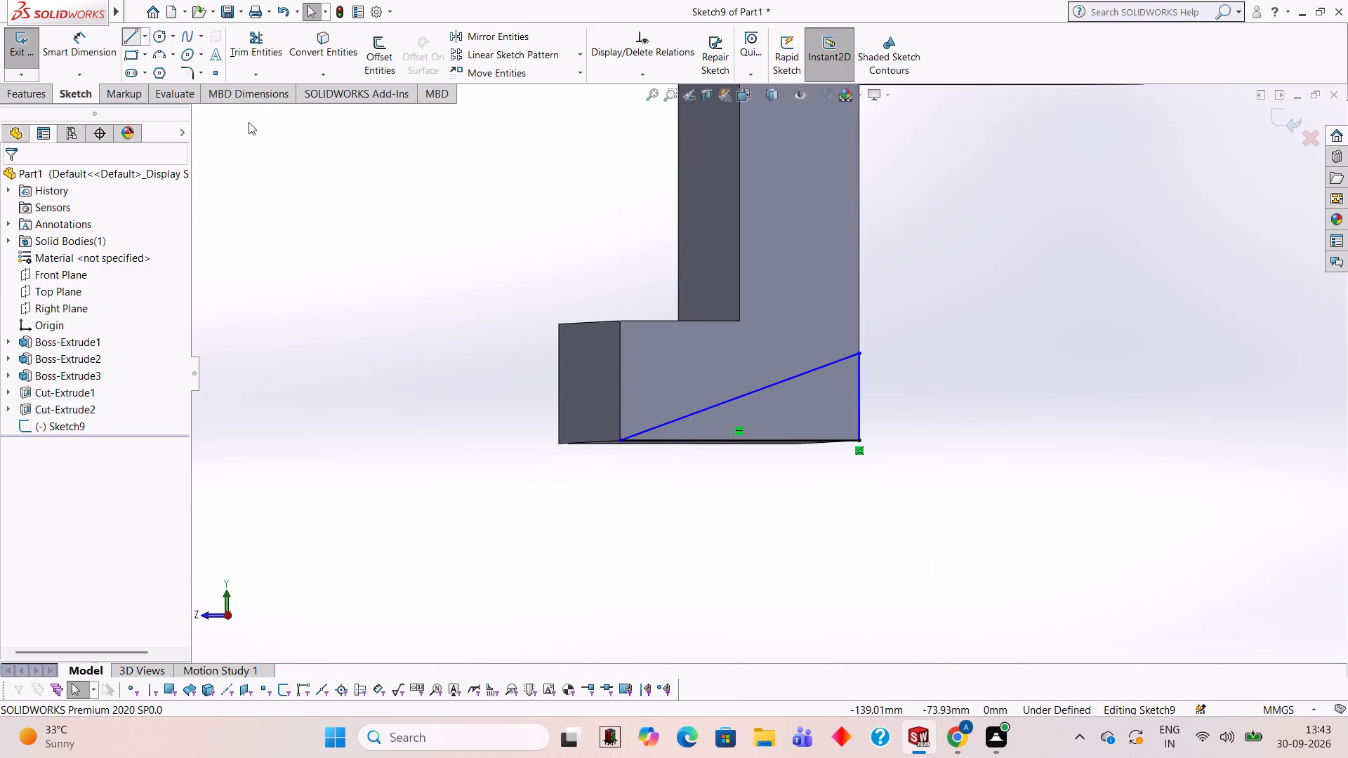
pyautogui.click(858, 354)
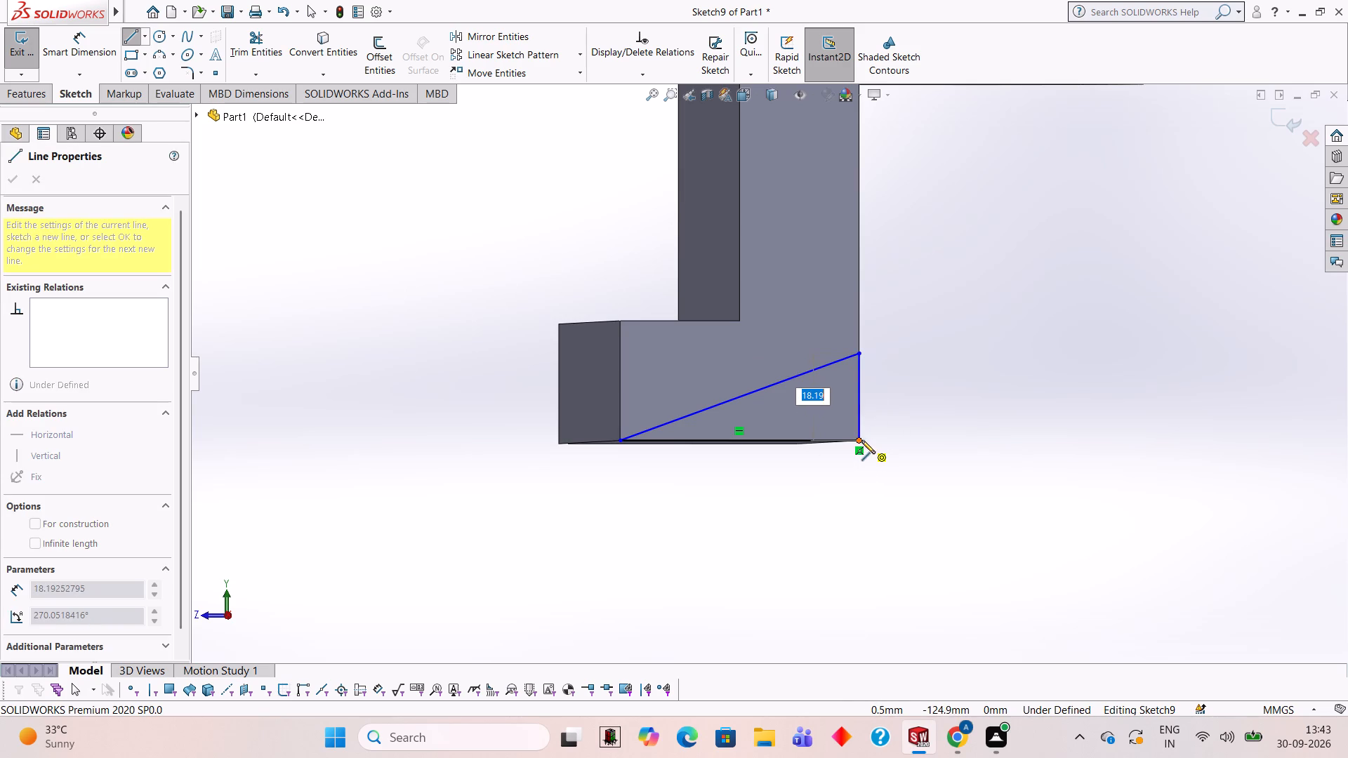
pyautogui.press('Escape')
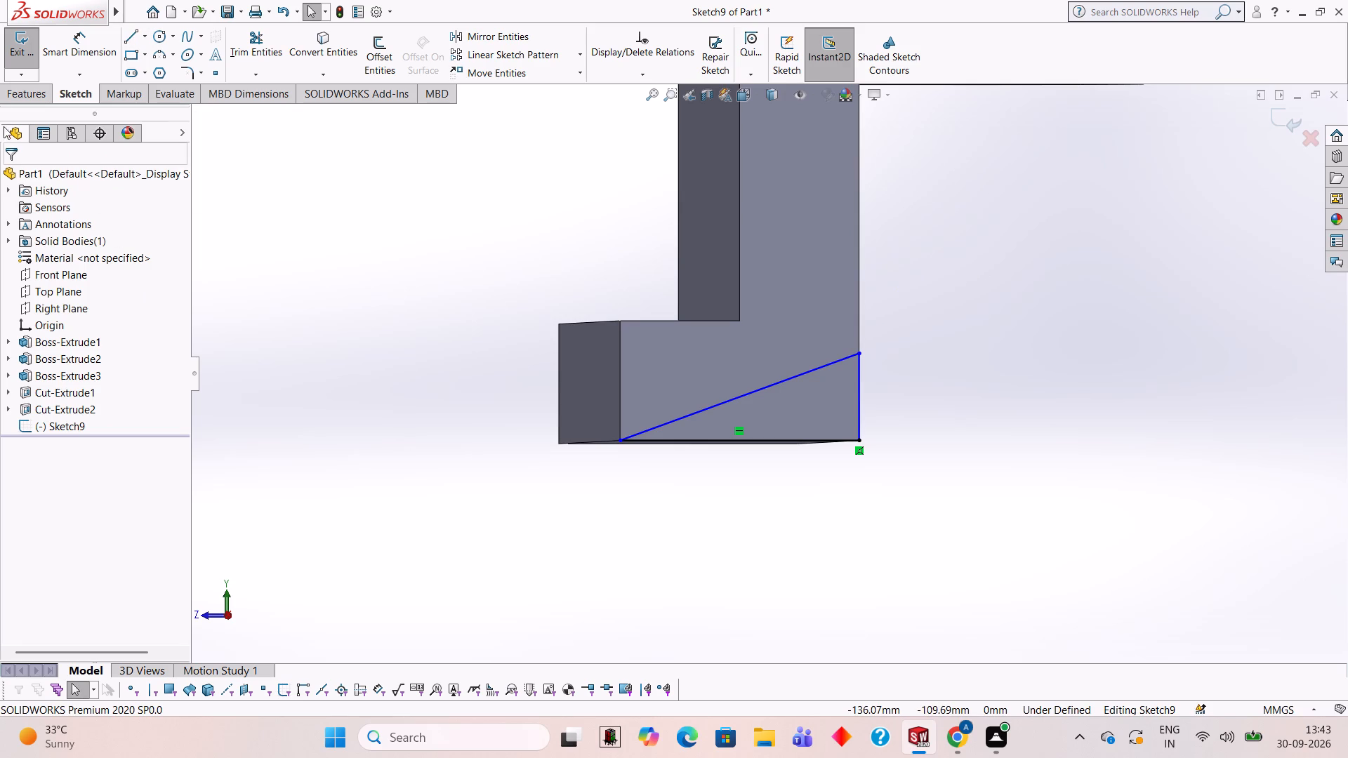
# Cut-extrude the triangle sketch on the end face again, 200 mm blind from its sketch plane.
pyautogui.click(27, 93)
pyautogui.click(247, 67)
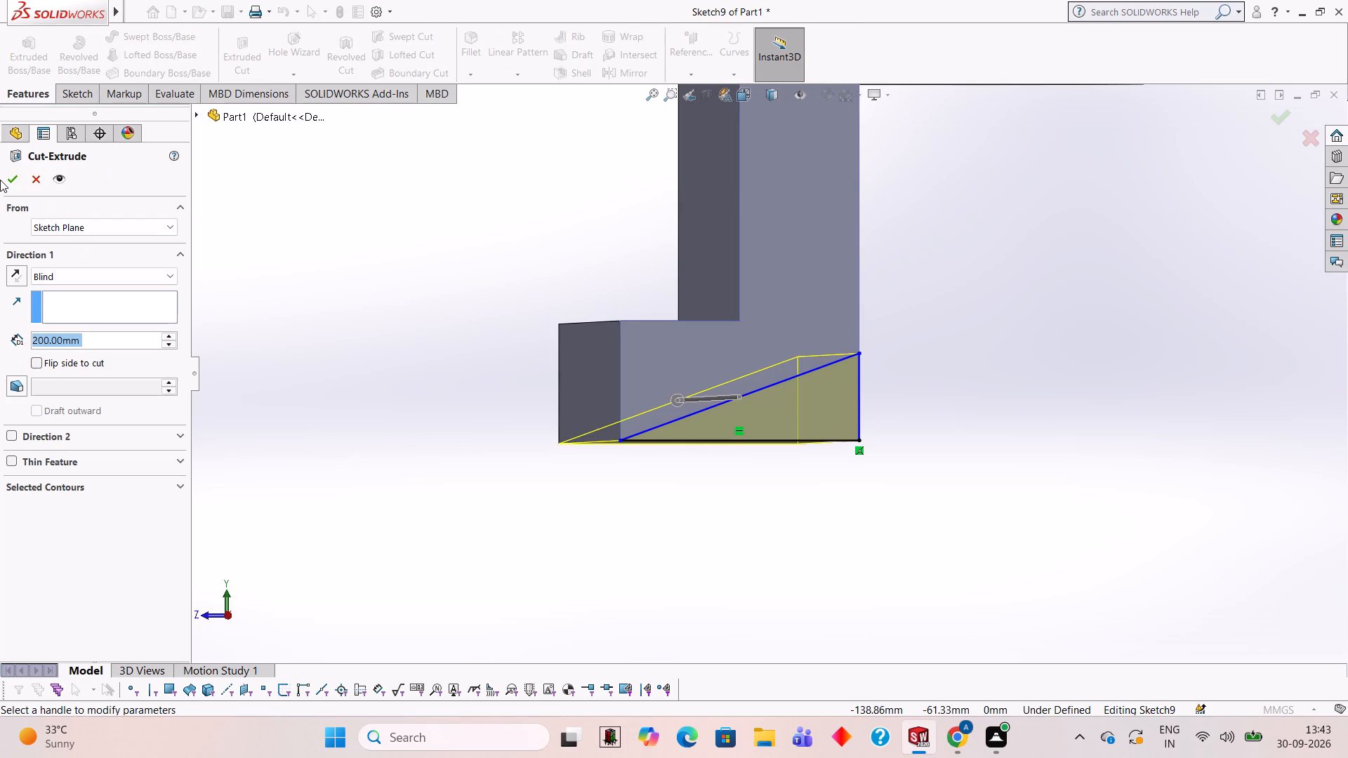
pyautogui.click(9, 175)
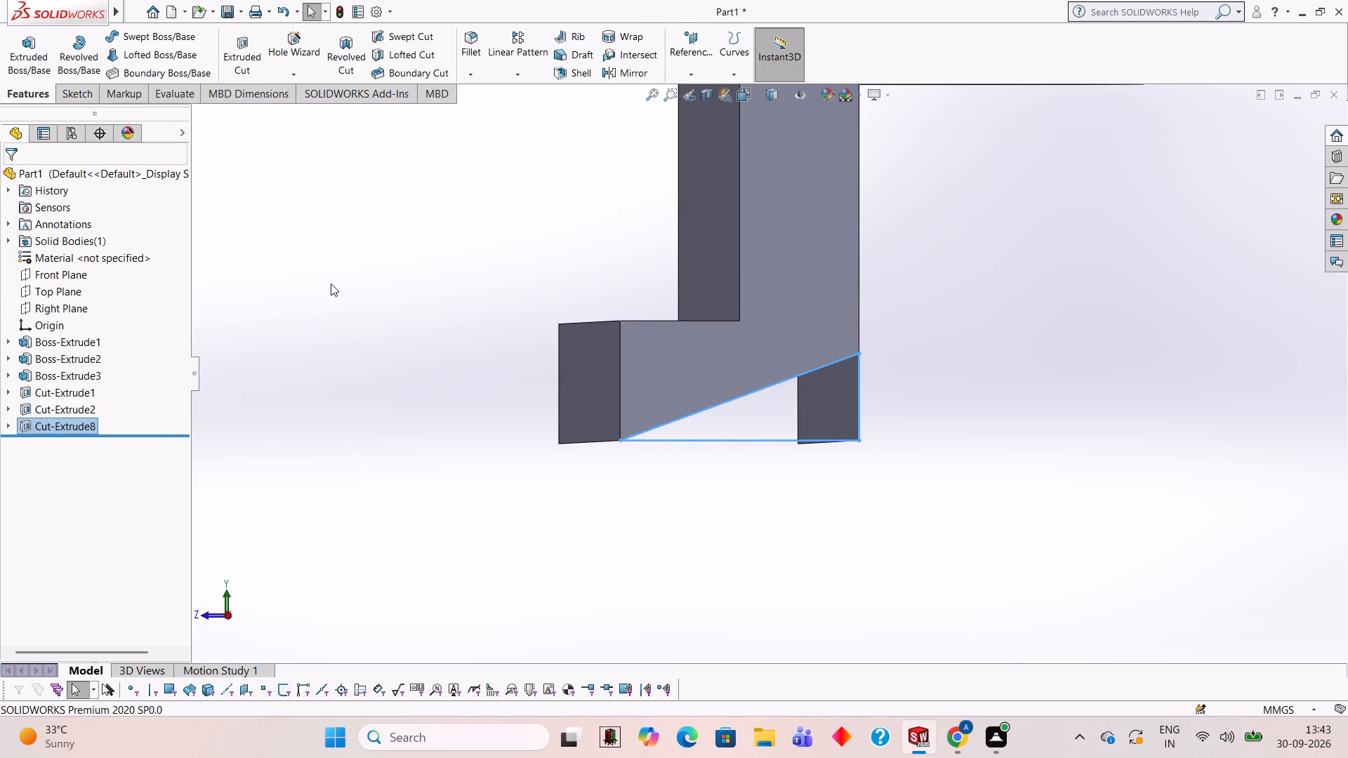
pyautogui.press('Escape')
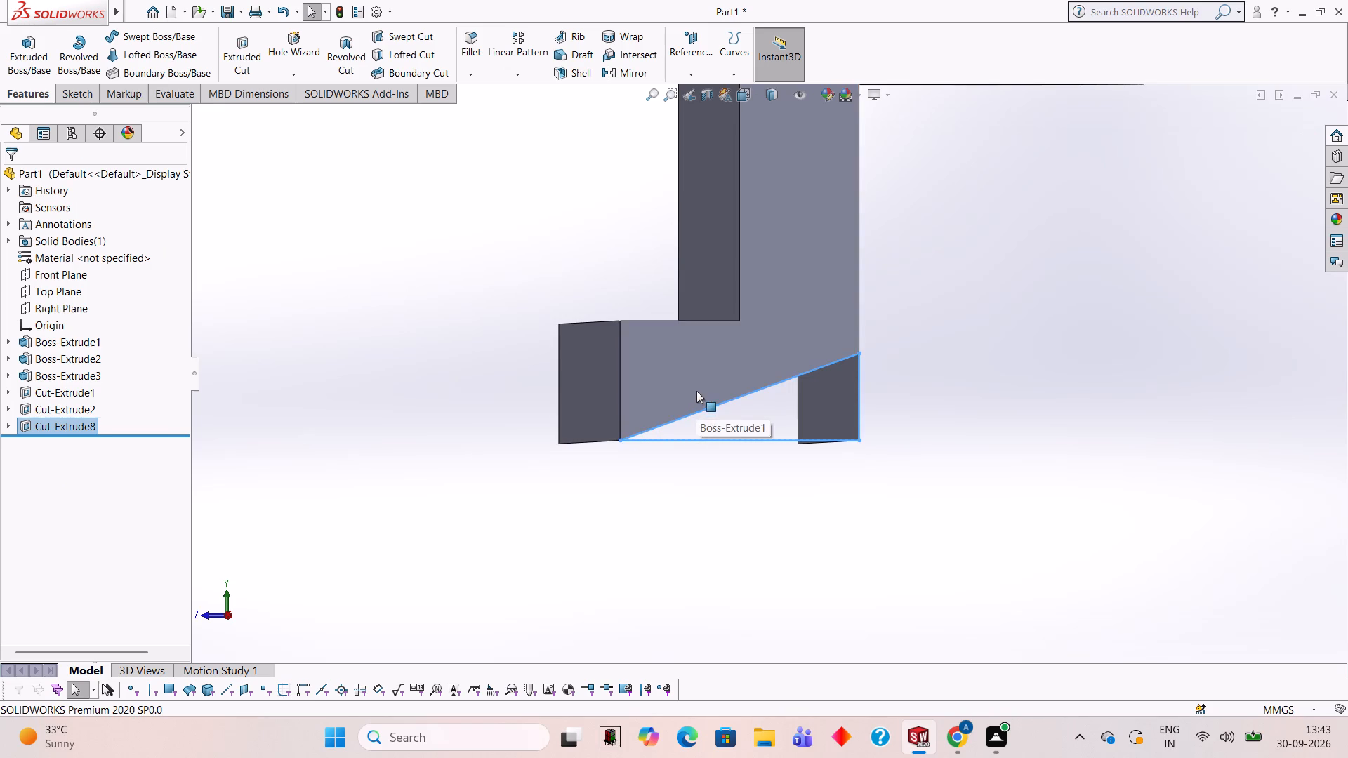
# On the notch's inner vertical face, sketch a closed four-line rectangle 200 mm by about 18.15 mm following the face's outline.
pyautogui.moveTo(736, 430); pyautogui.dragTo(832, 390, button='middle')
pyautogui.click(909, 408)
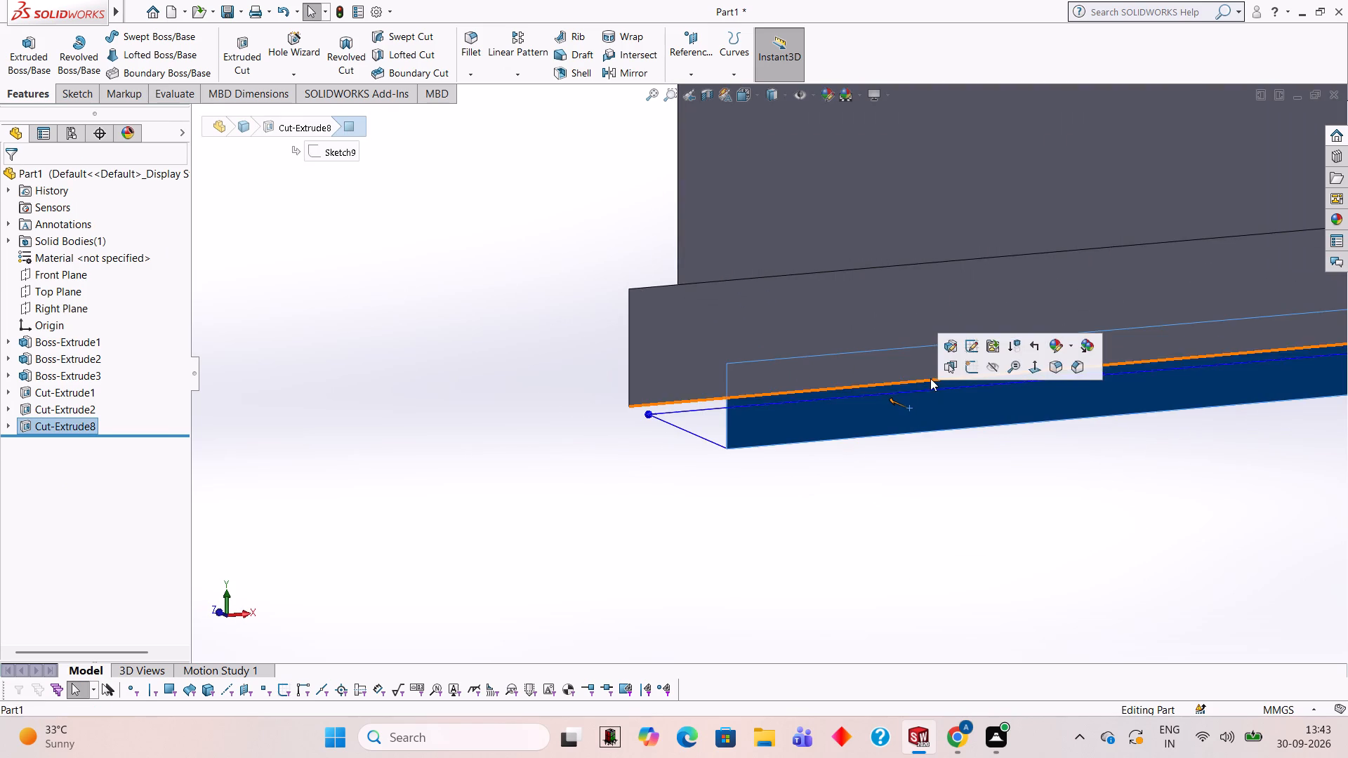
pyautogui.click(969, 371)
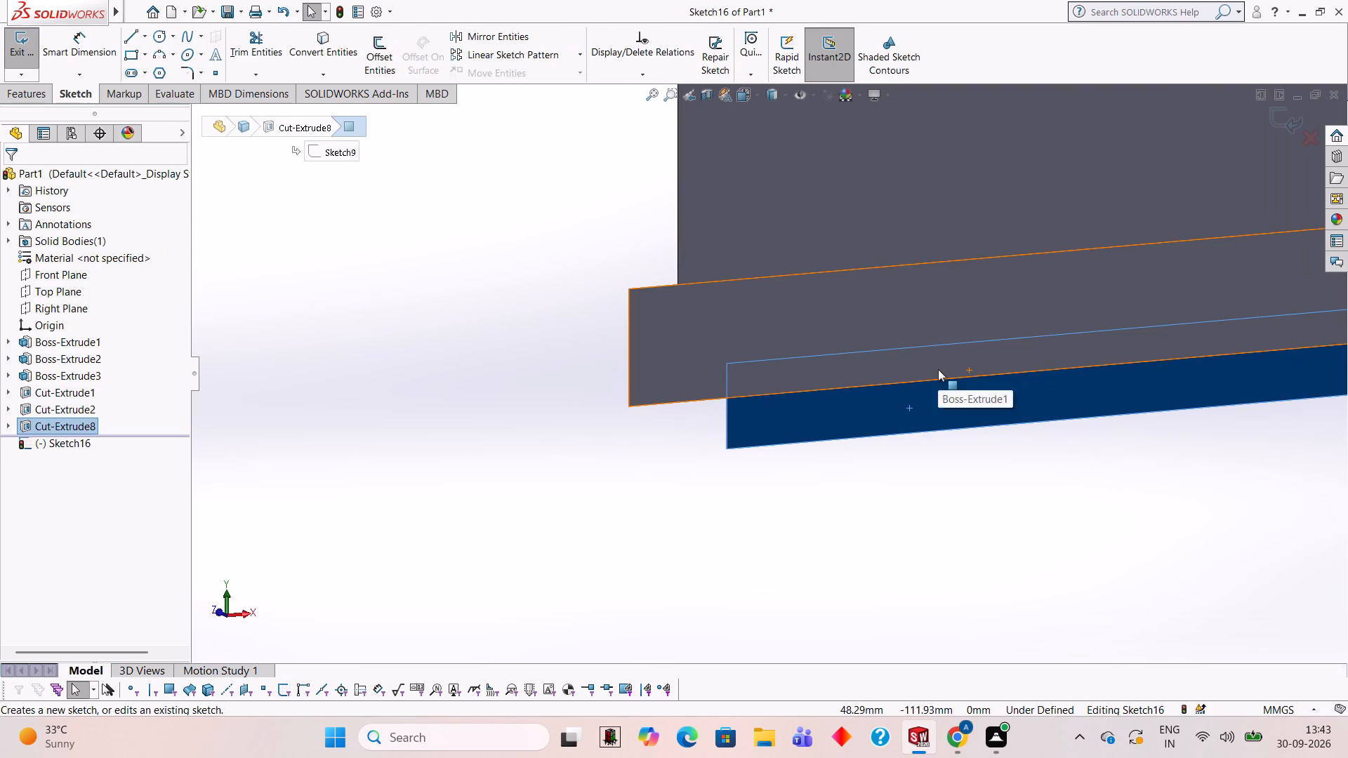
pyautogui.hotkey('ctrl', '8')
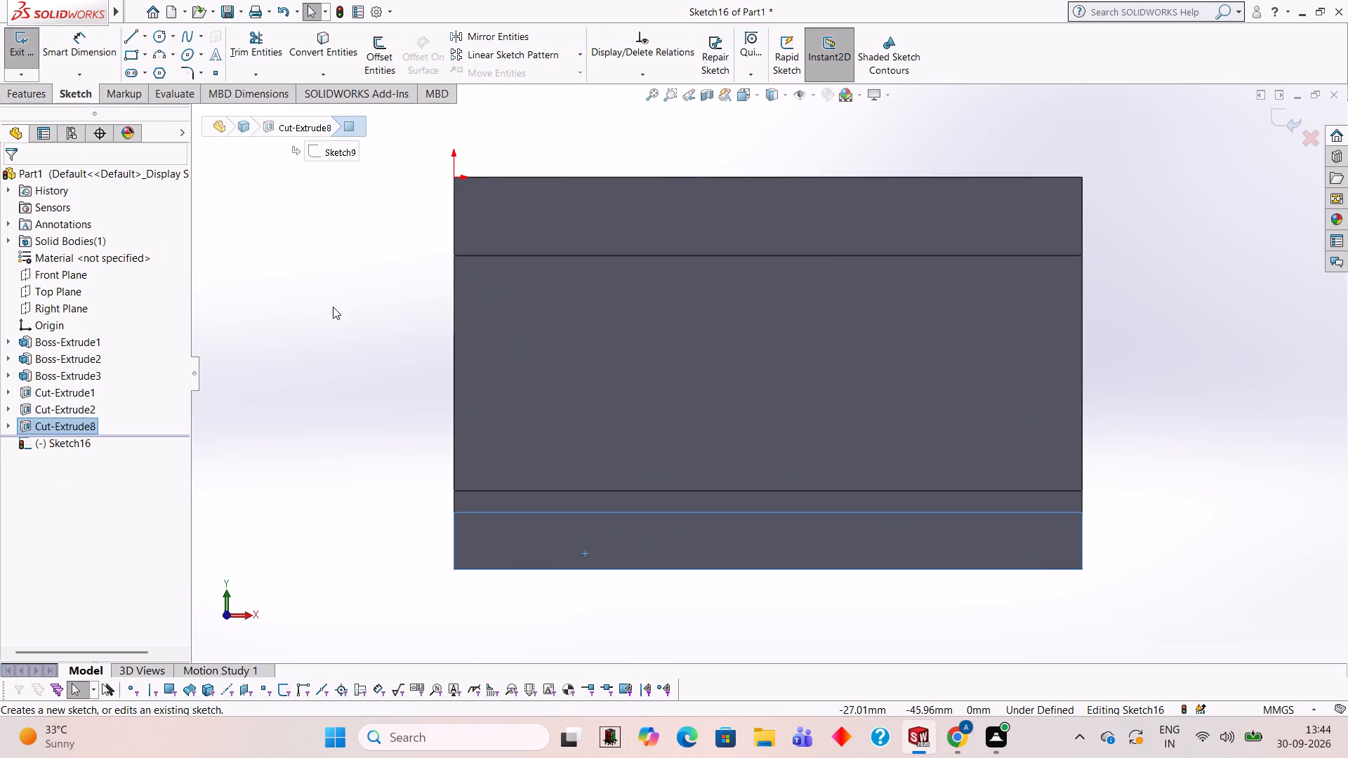
pyautogui.click(131, 27)
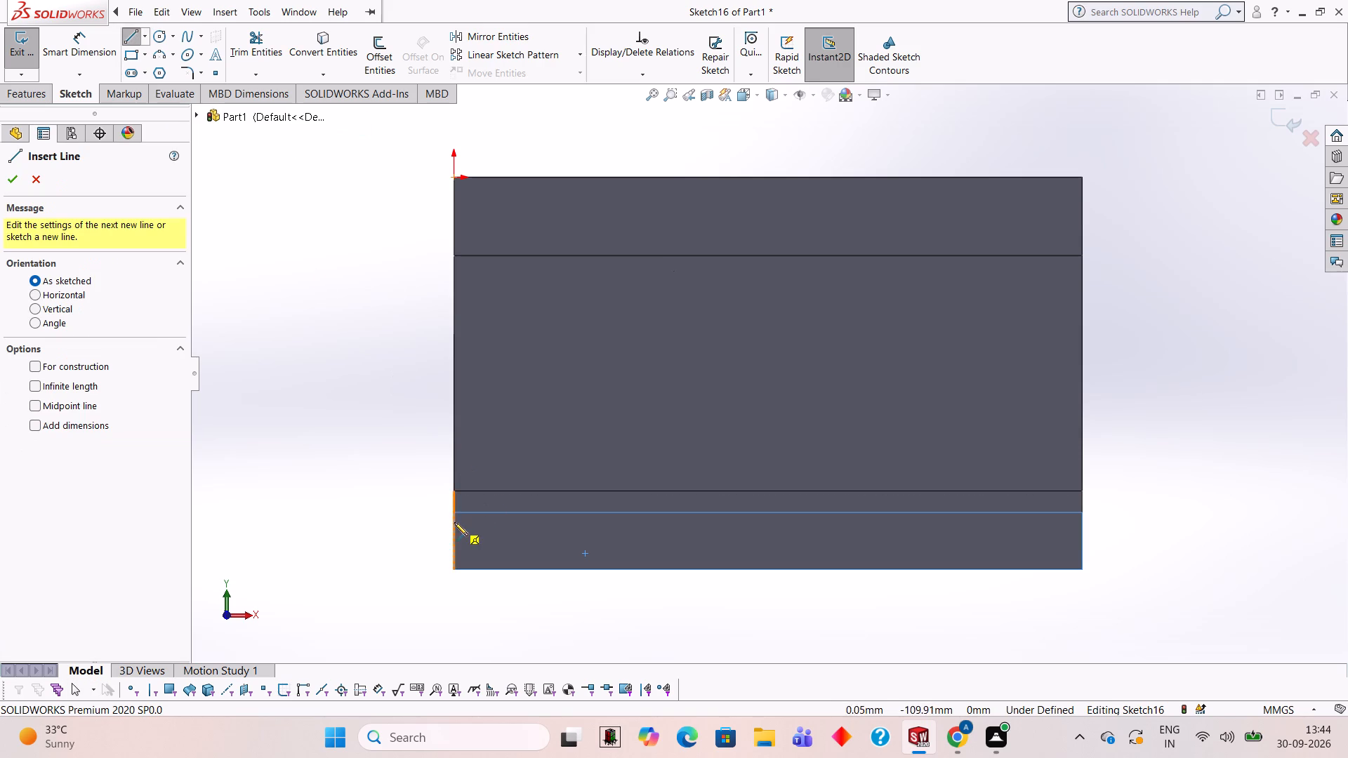
pyautogui.click(453, 510)
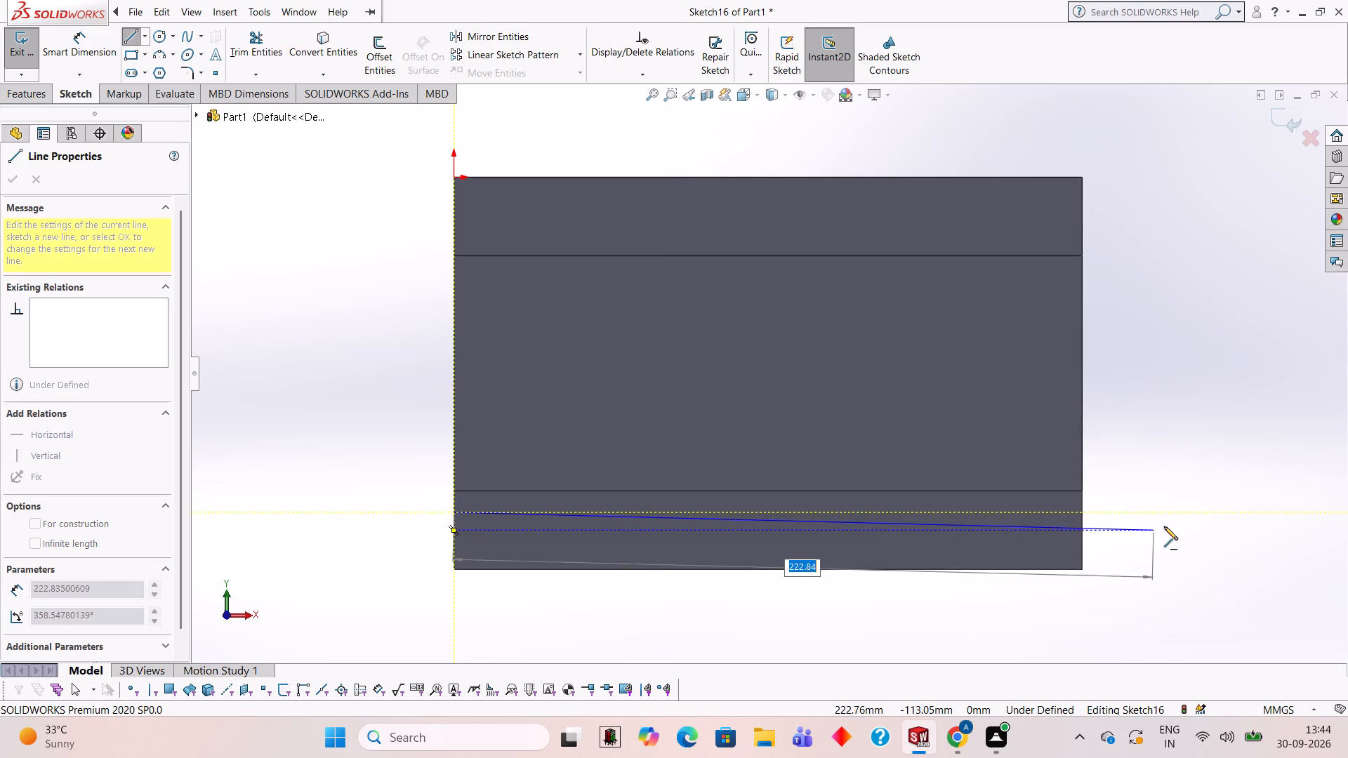
pyautogui.click(1081, 511)
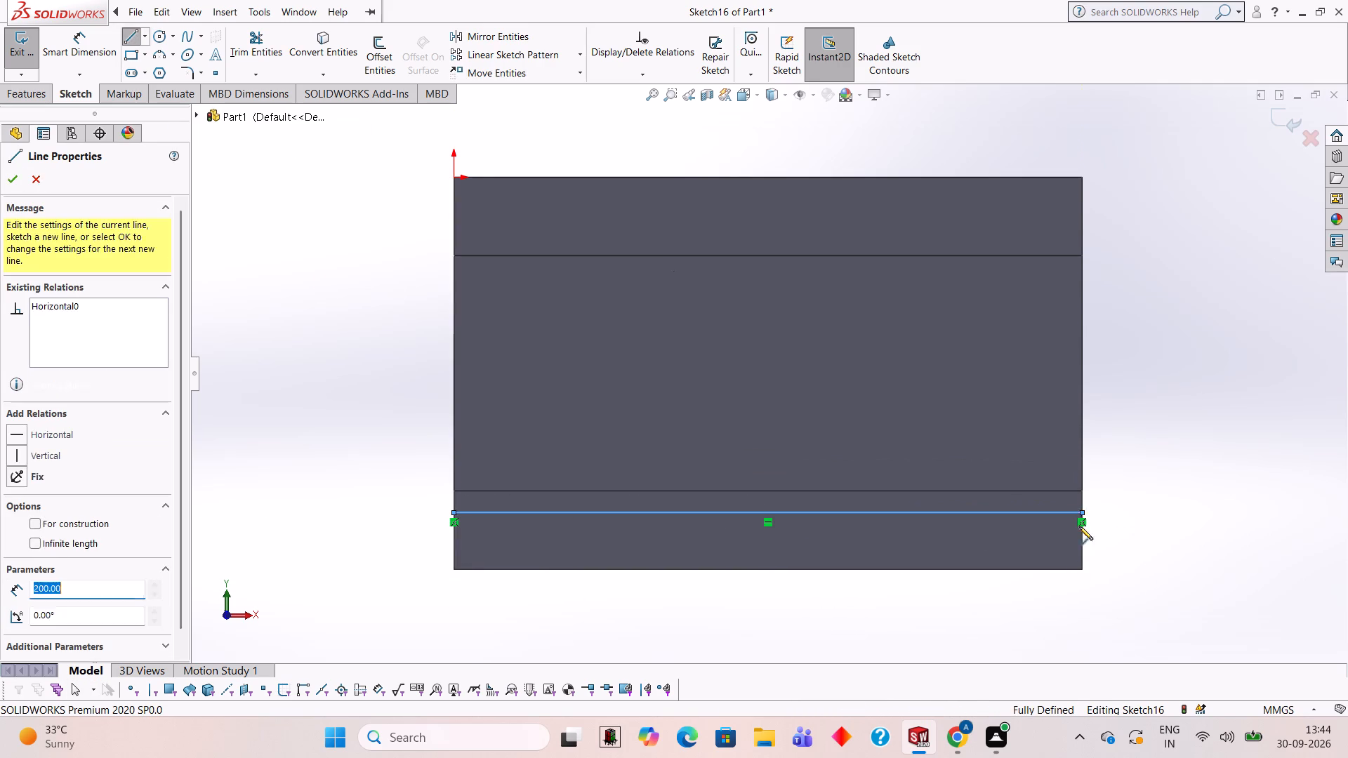
pyautogui.click(1081, 568)
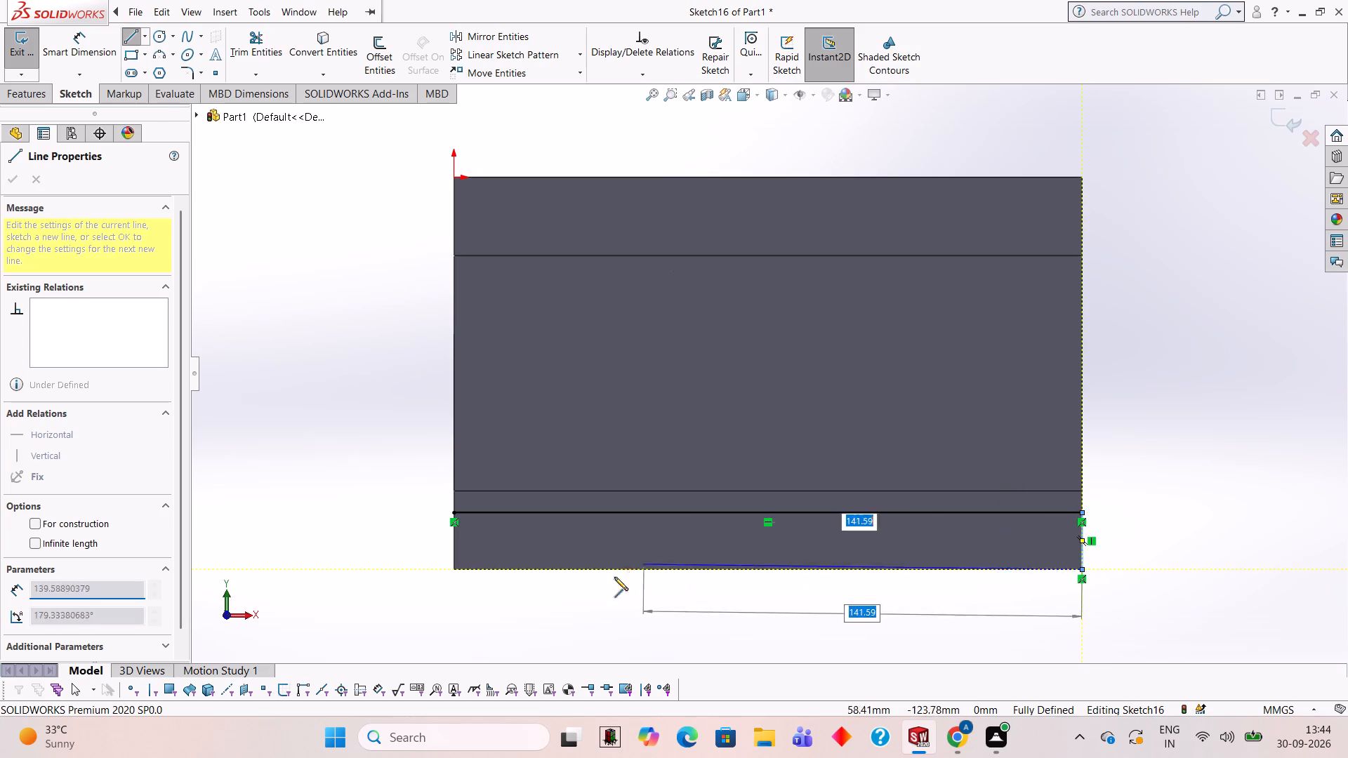
pyautogui.click(454, 566)
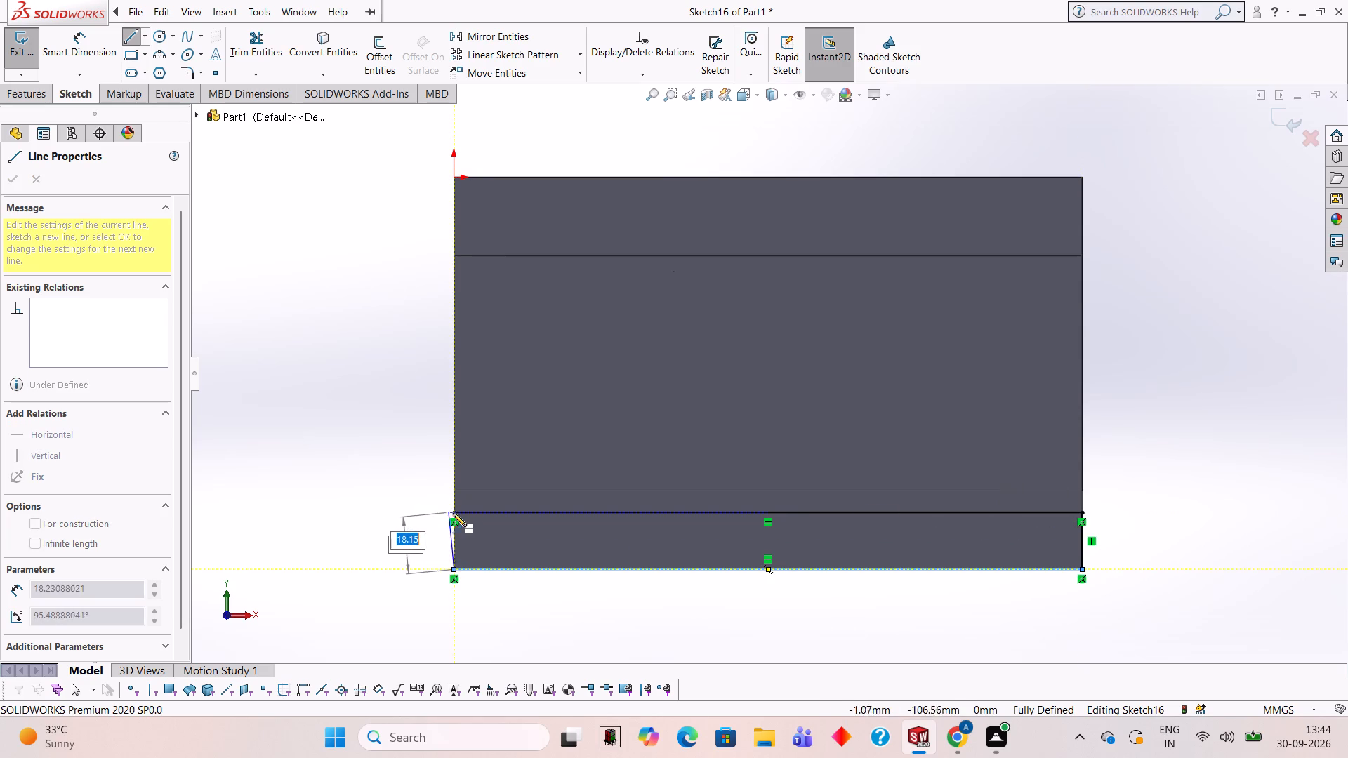
pyautogui.click(453, 513)
pyautogui.moveTo(1168, 346); pyautogui.dragTo(1096, 318, button='middle')
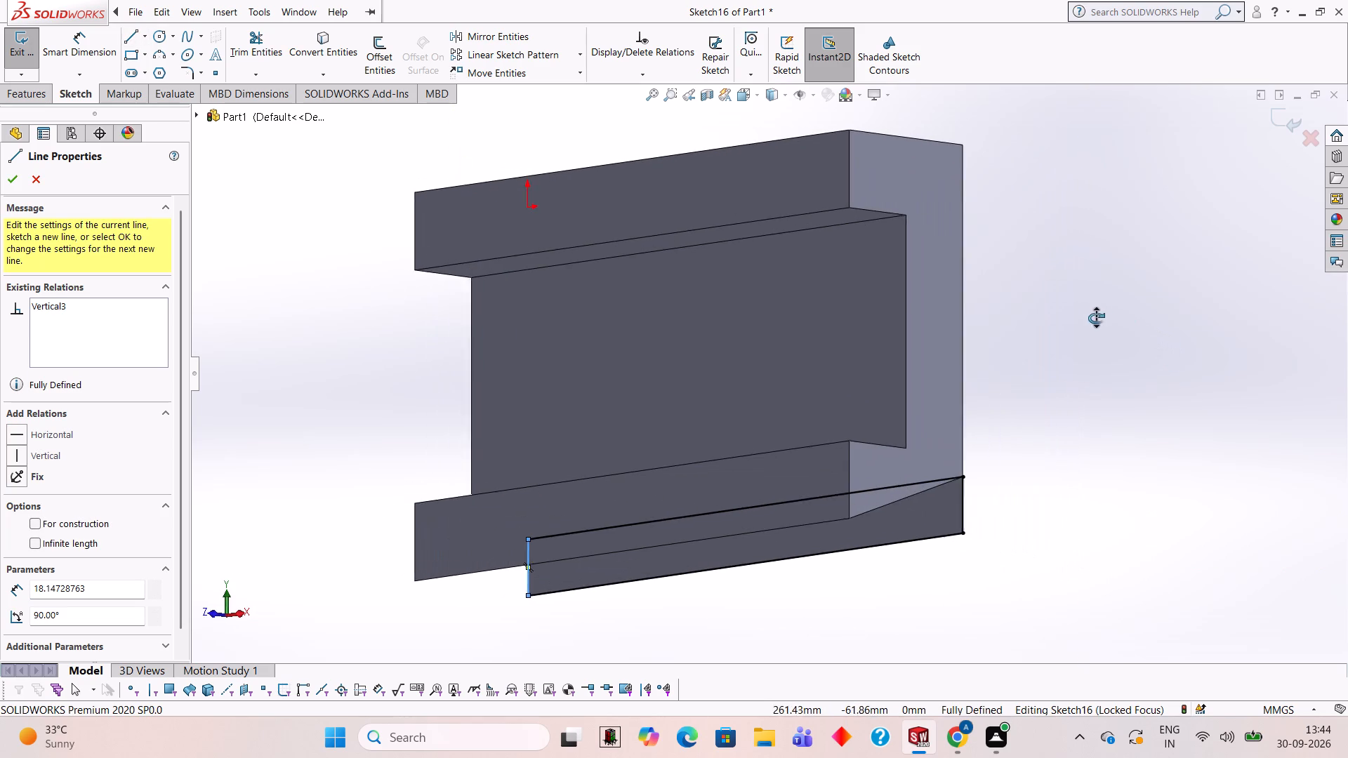
pyautogui.moveTo(1096, 318); pyautogui.dragTo(1093, 318, button='middle')
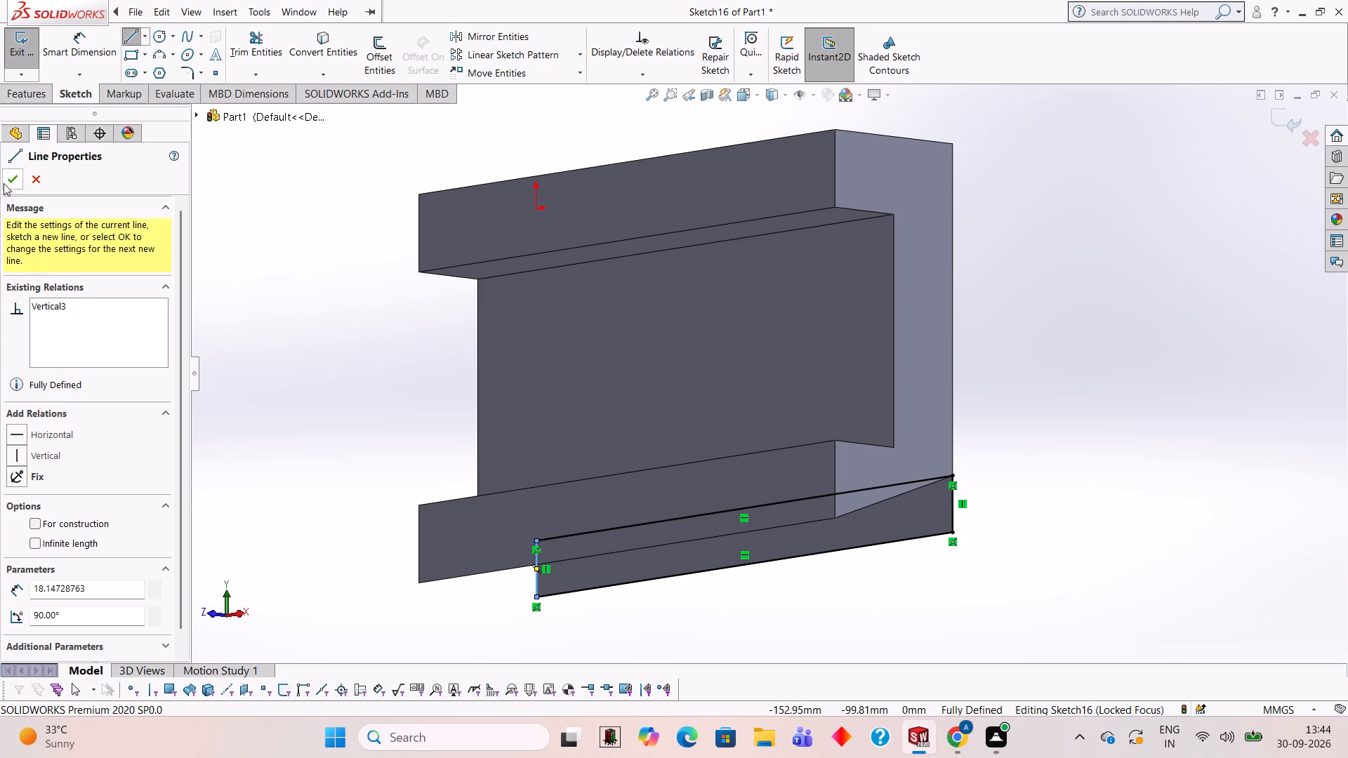
pyautogui.click(41, 98)
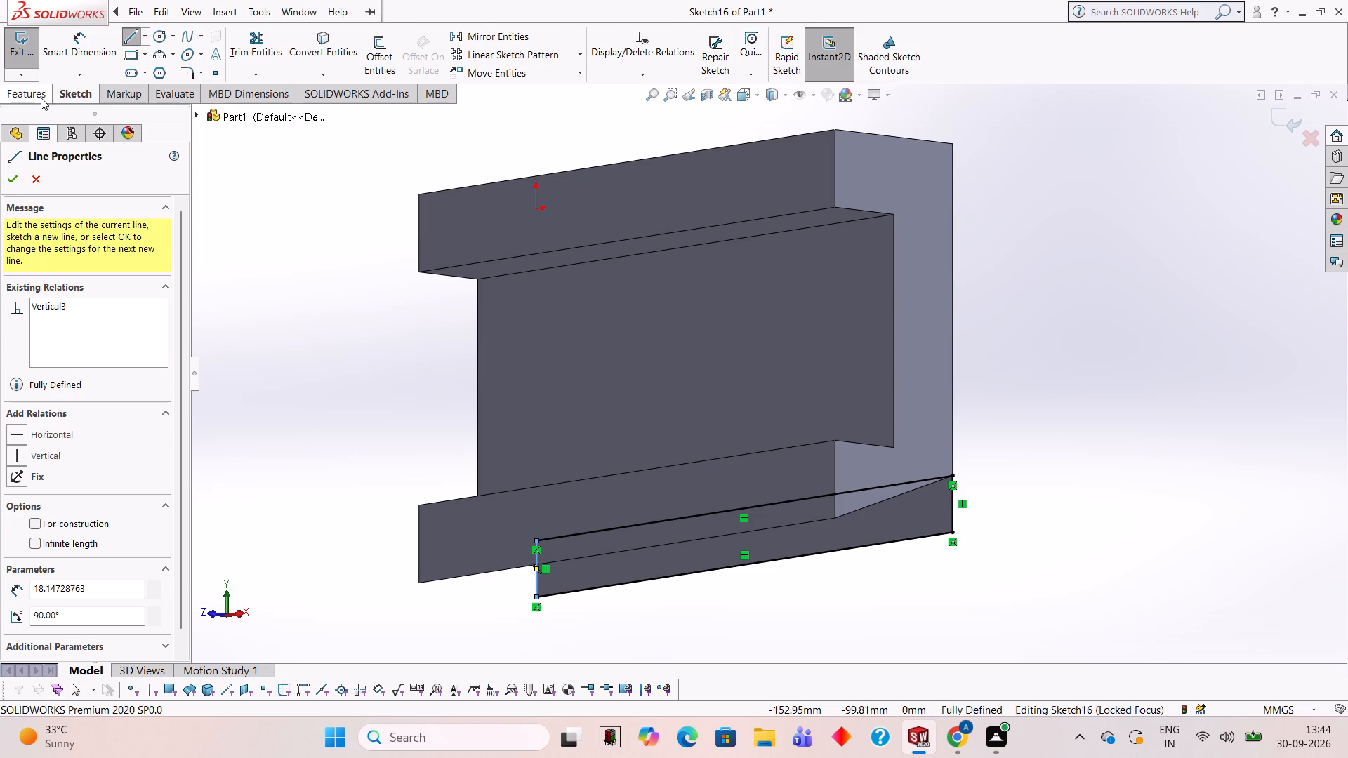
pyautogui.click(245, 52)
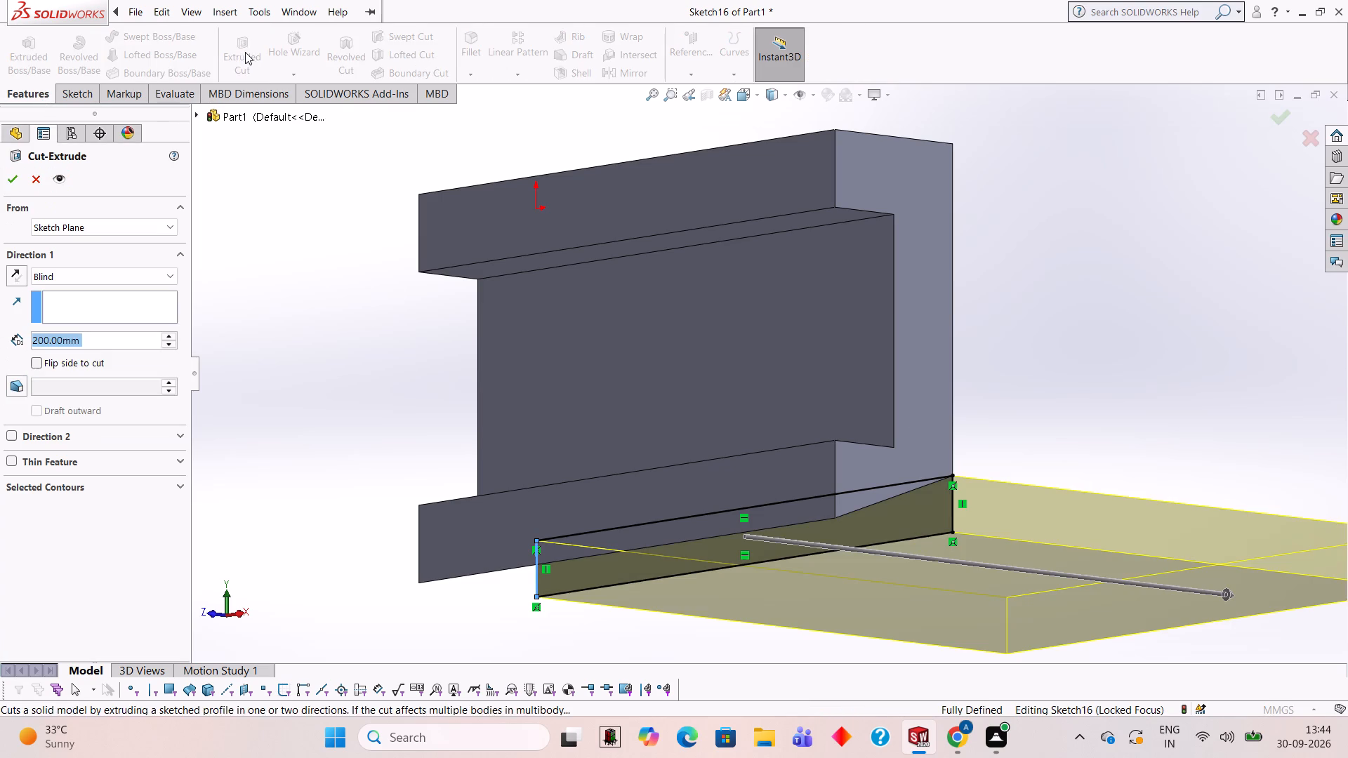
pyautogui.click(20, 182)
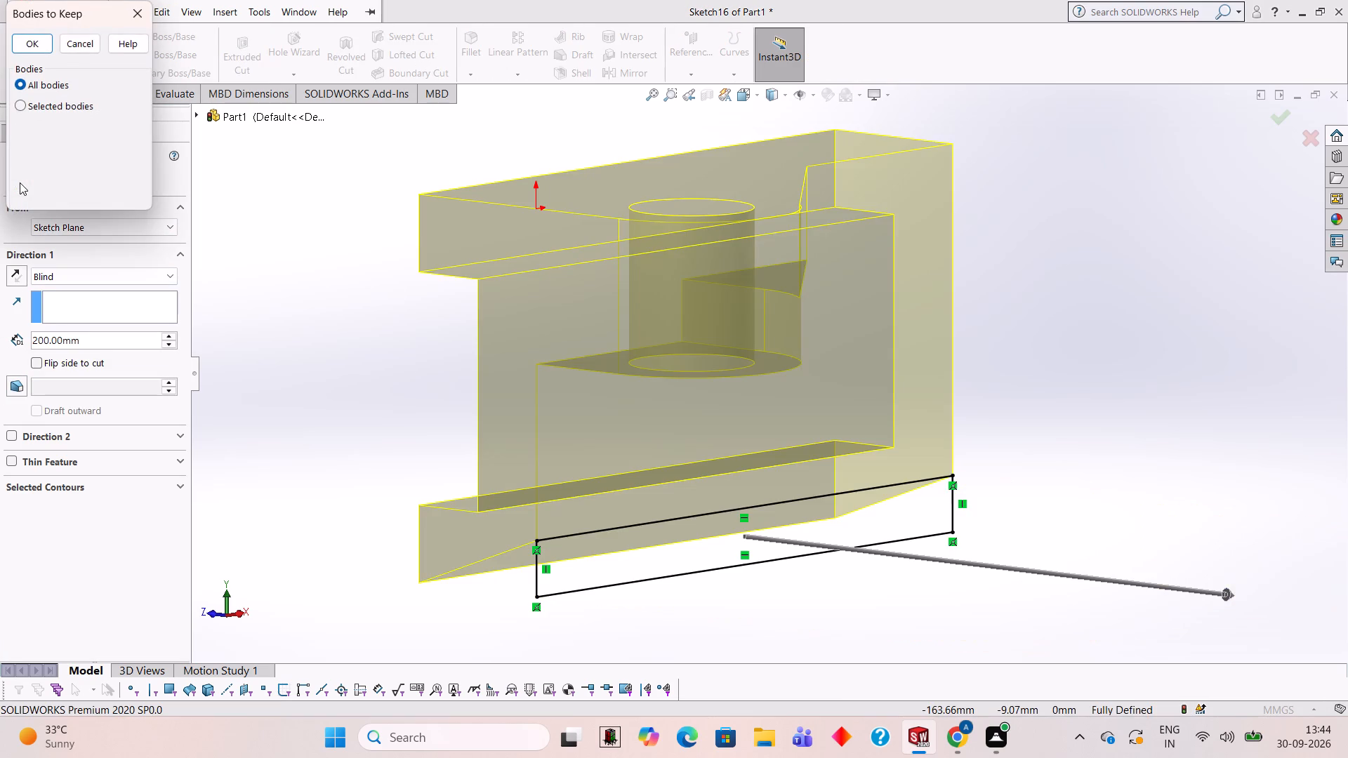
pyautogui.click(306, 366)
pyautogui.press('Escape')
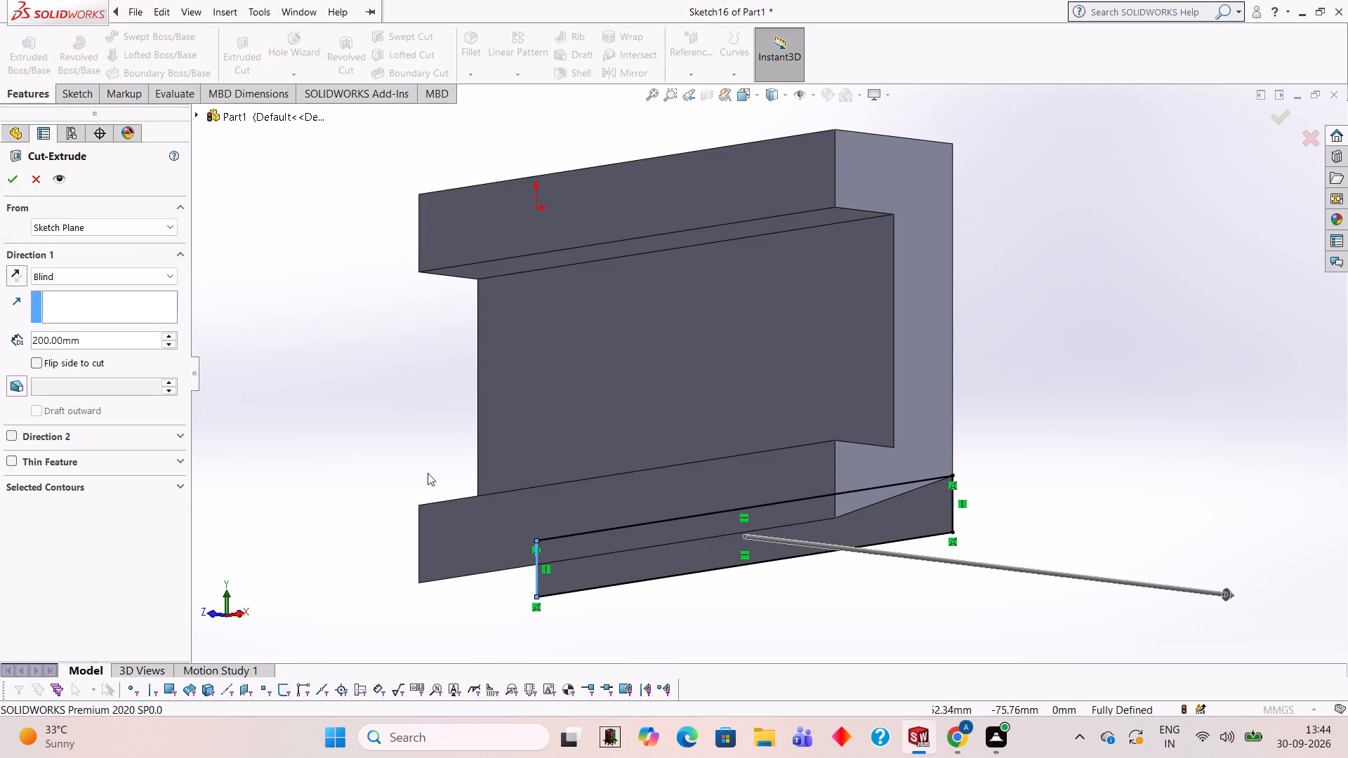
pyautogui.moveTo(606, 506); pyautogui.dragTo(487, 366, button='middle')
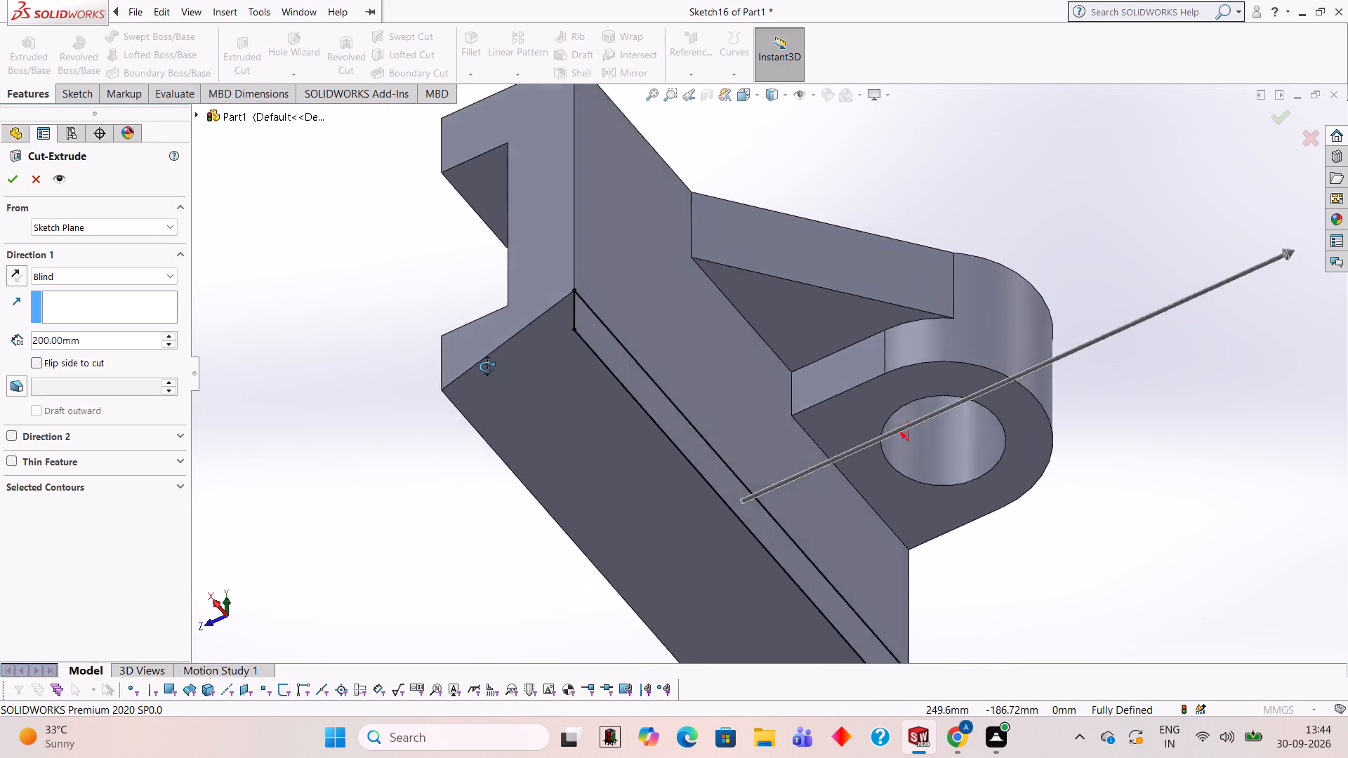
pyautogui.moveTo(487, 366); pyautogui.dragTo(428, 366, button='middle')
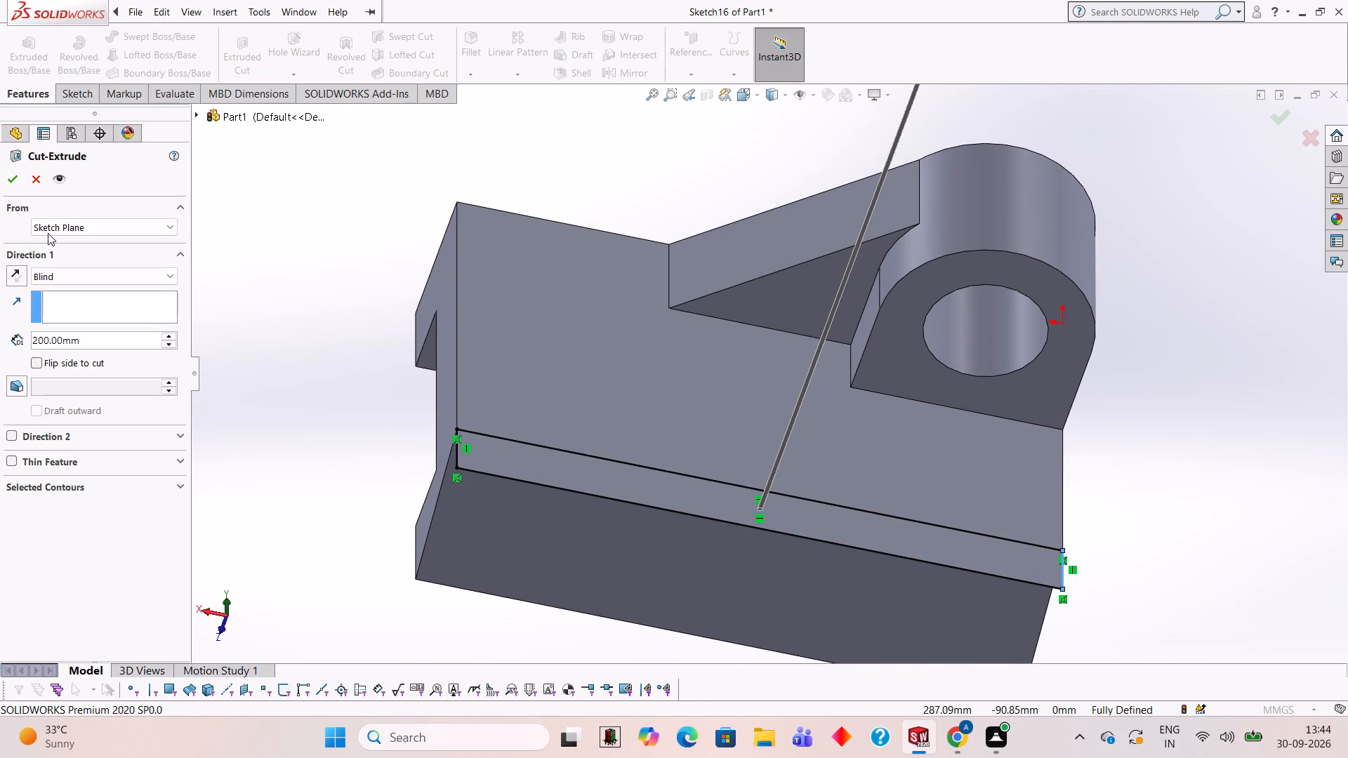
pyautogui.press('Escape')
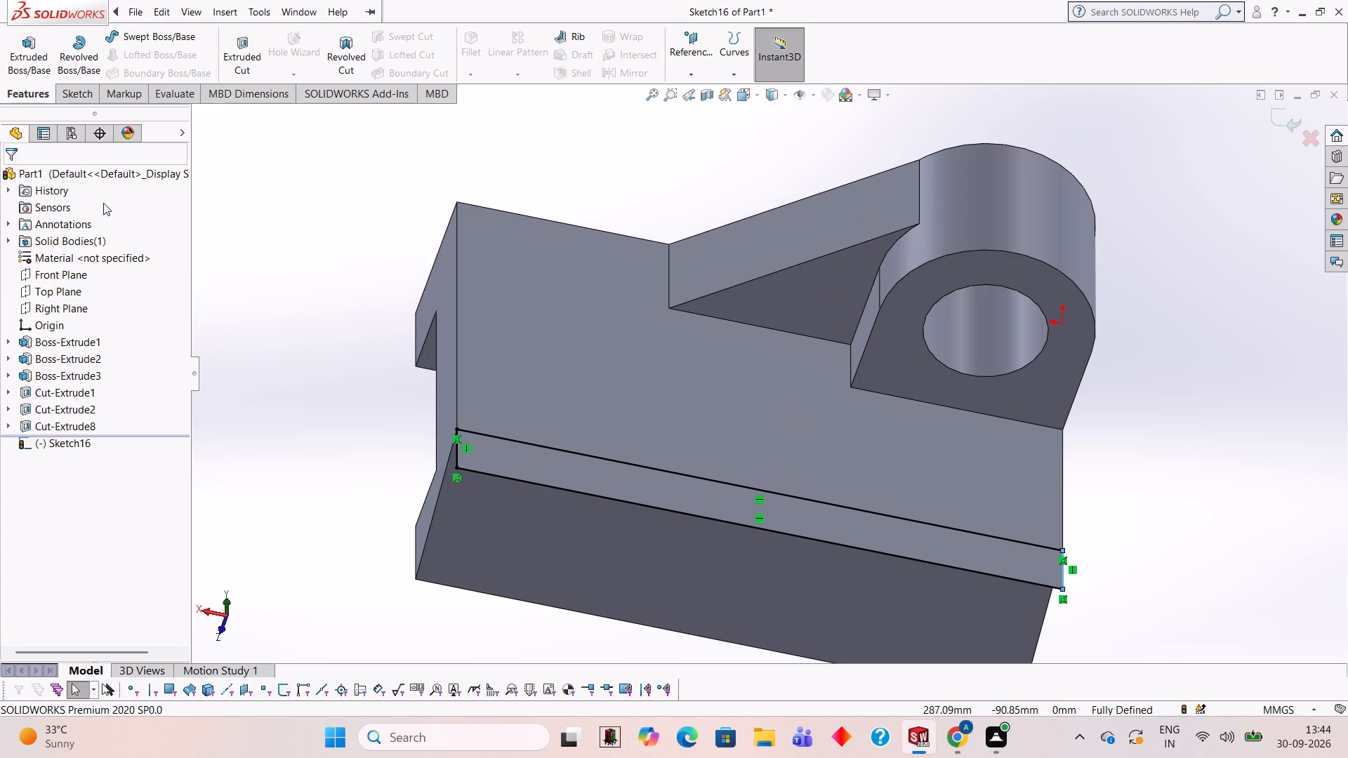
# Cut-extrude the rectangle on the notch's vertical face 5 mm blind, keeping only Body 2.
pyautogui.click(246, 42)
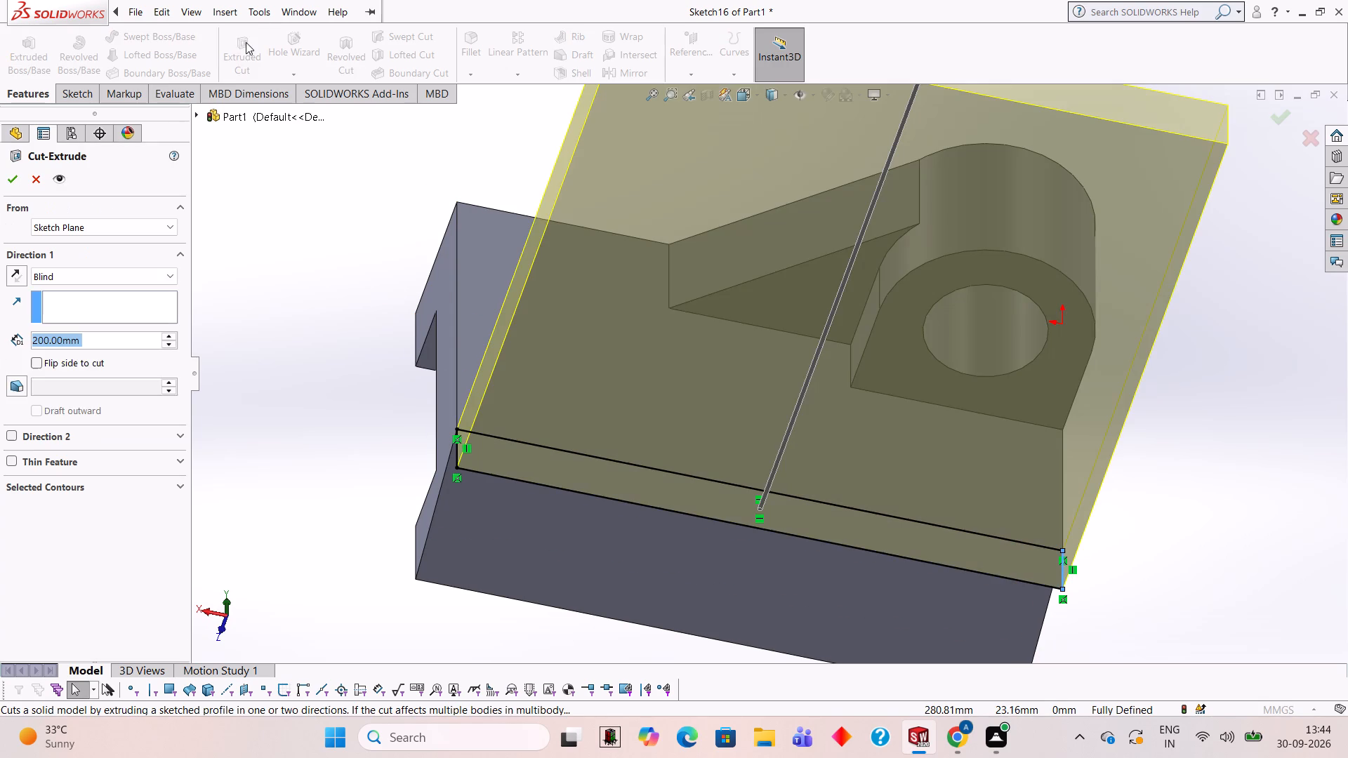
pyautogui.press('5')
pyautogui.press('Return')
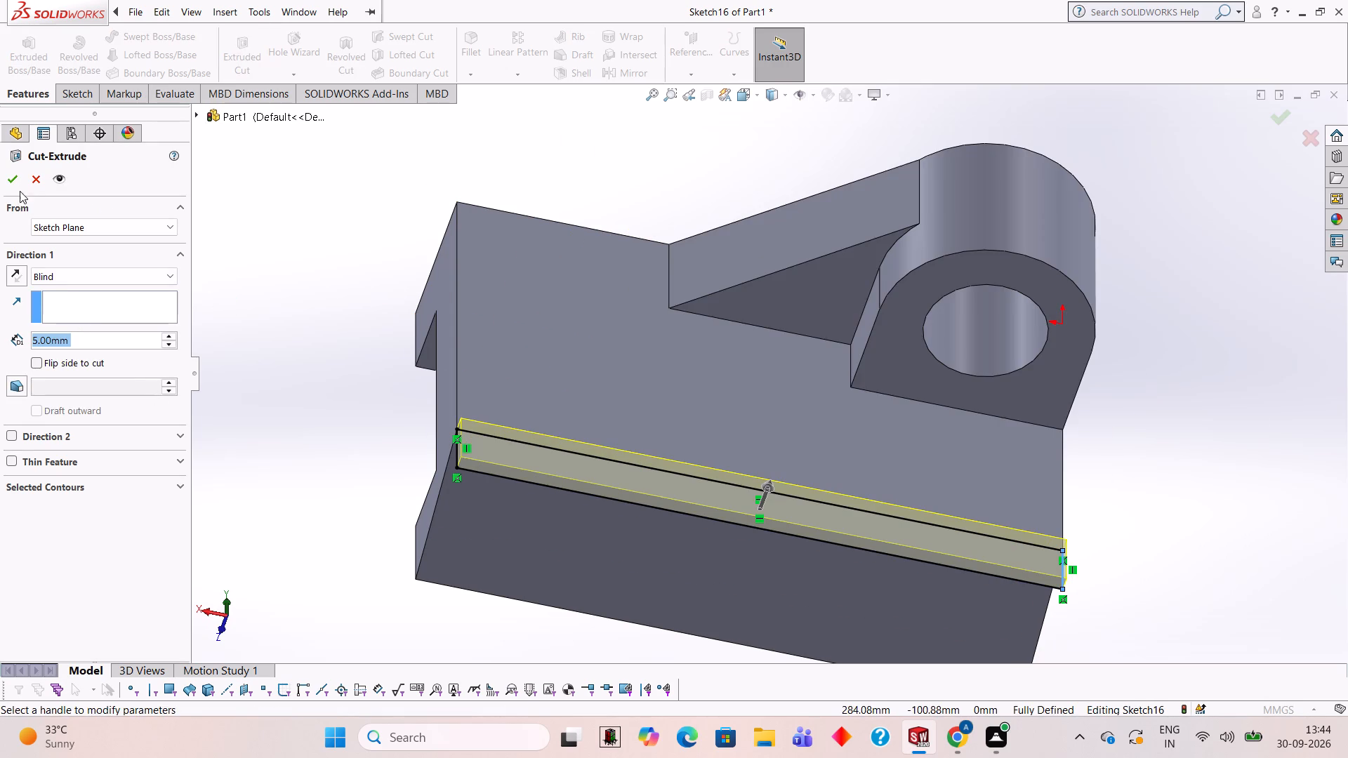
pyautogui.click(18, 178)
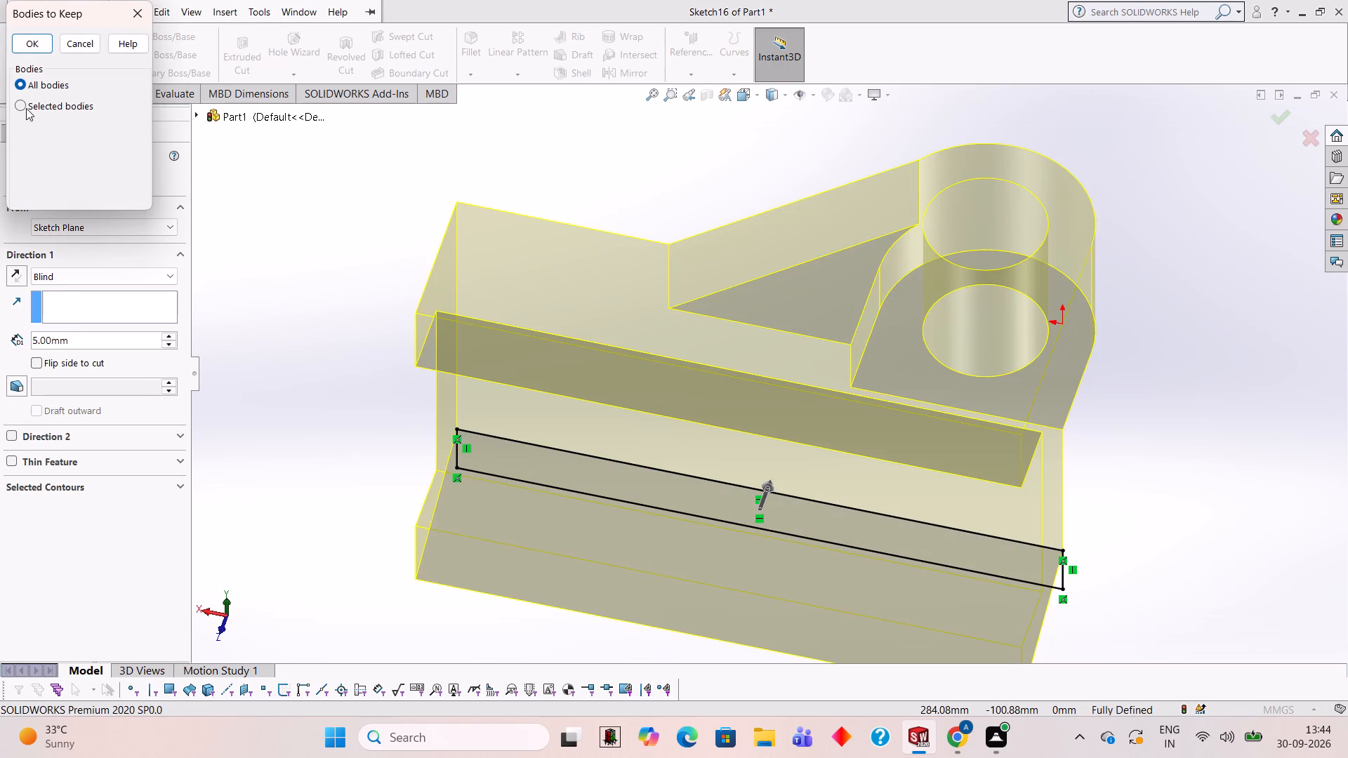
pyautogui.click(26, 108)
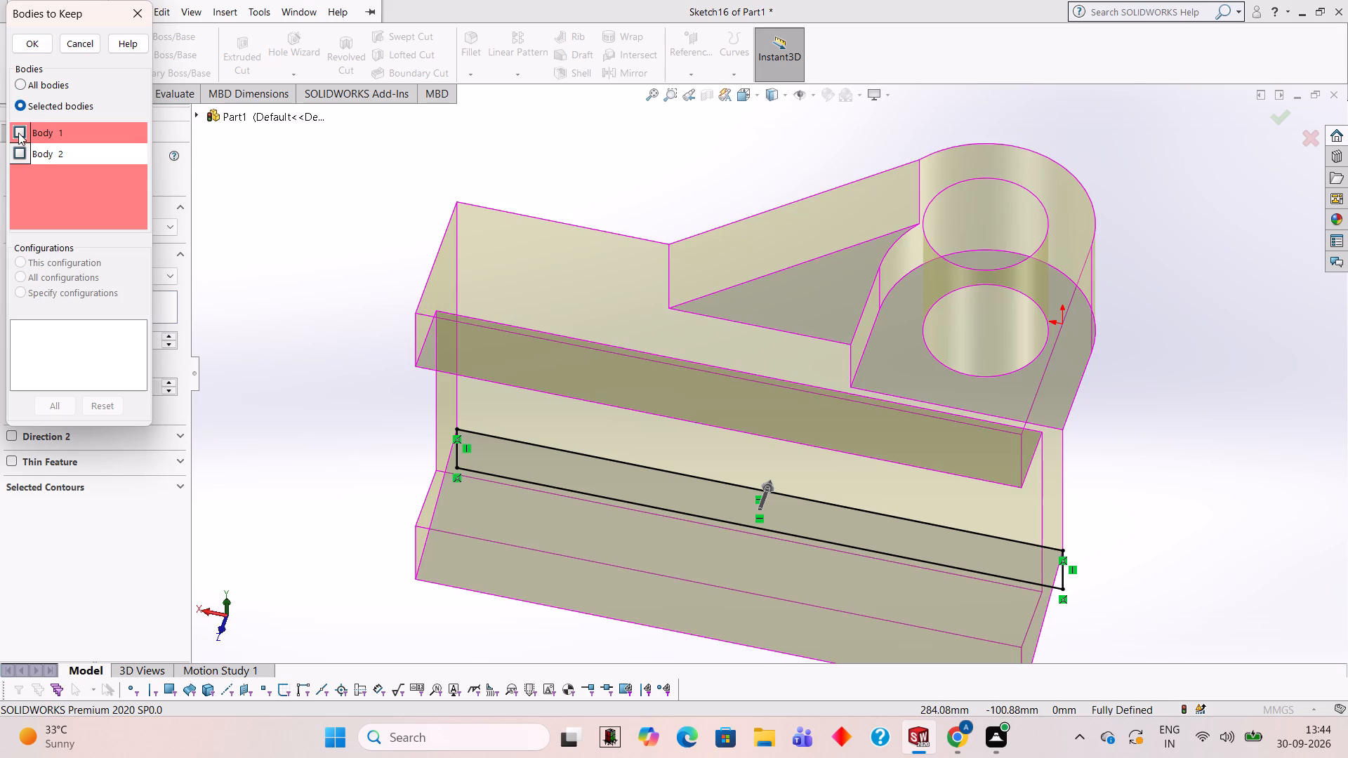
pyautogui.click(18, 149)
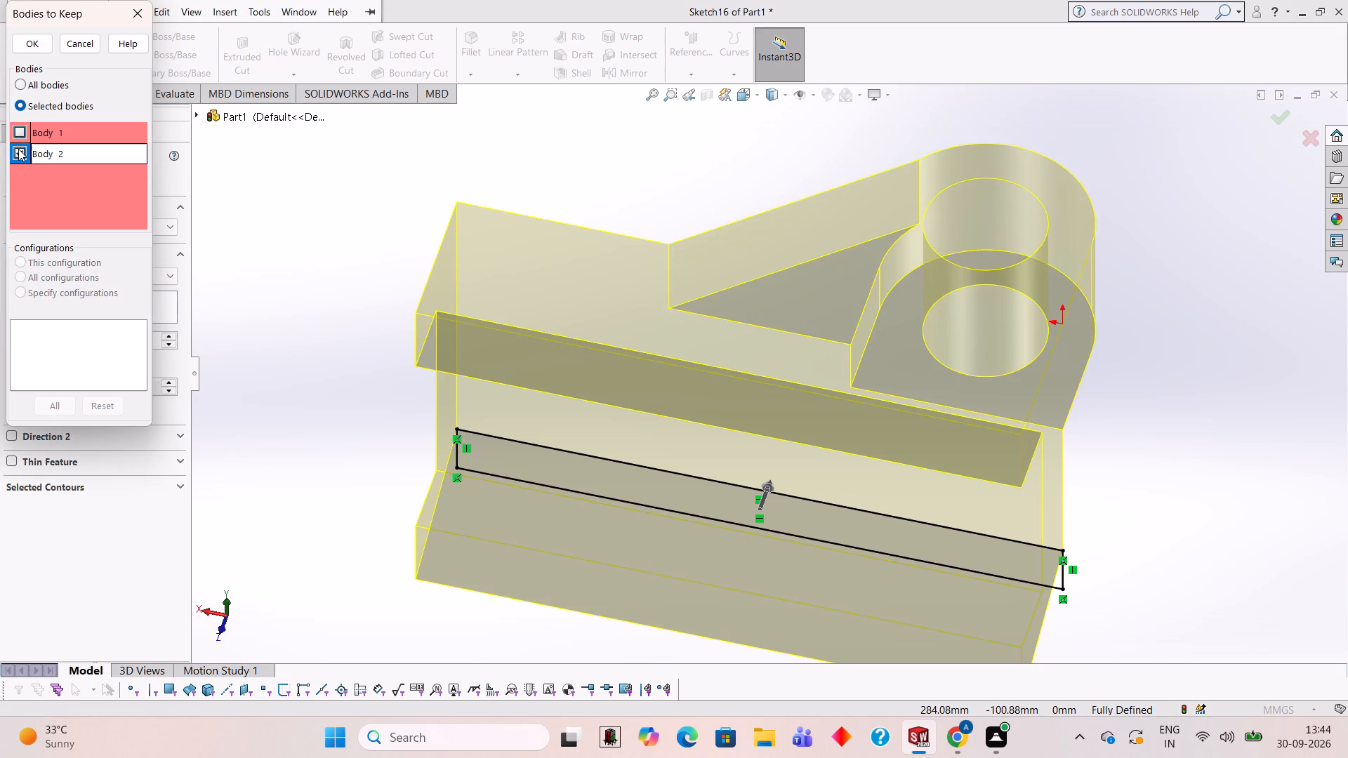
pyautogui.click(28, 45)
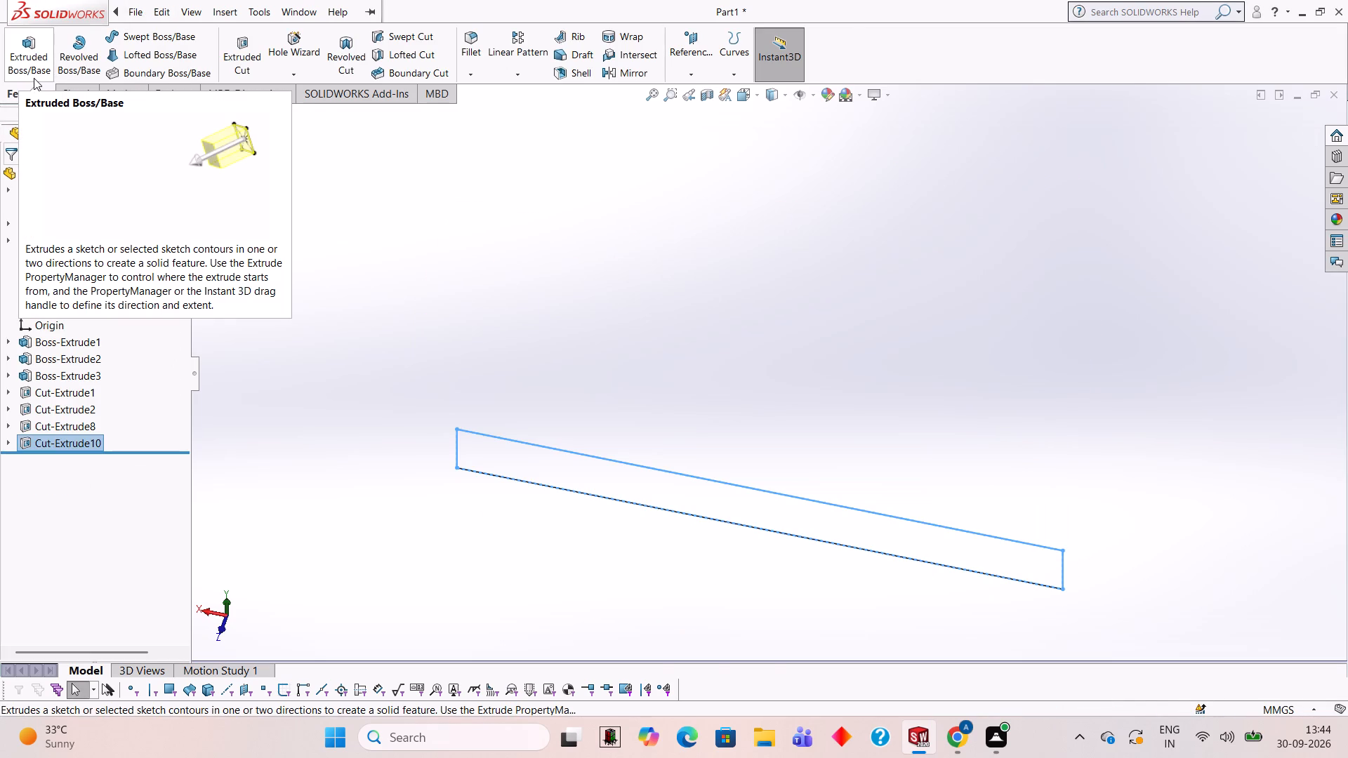
# Undo the 5 mm cut and the rectangle's lines, and leave the emptied sketch on the notch's vertical face.
pyautogui.hotkey('ctrl', 'z')
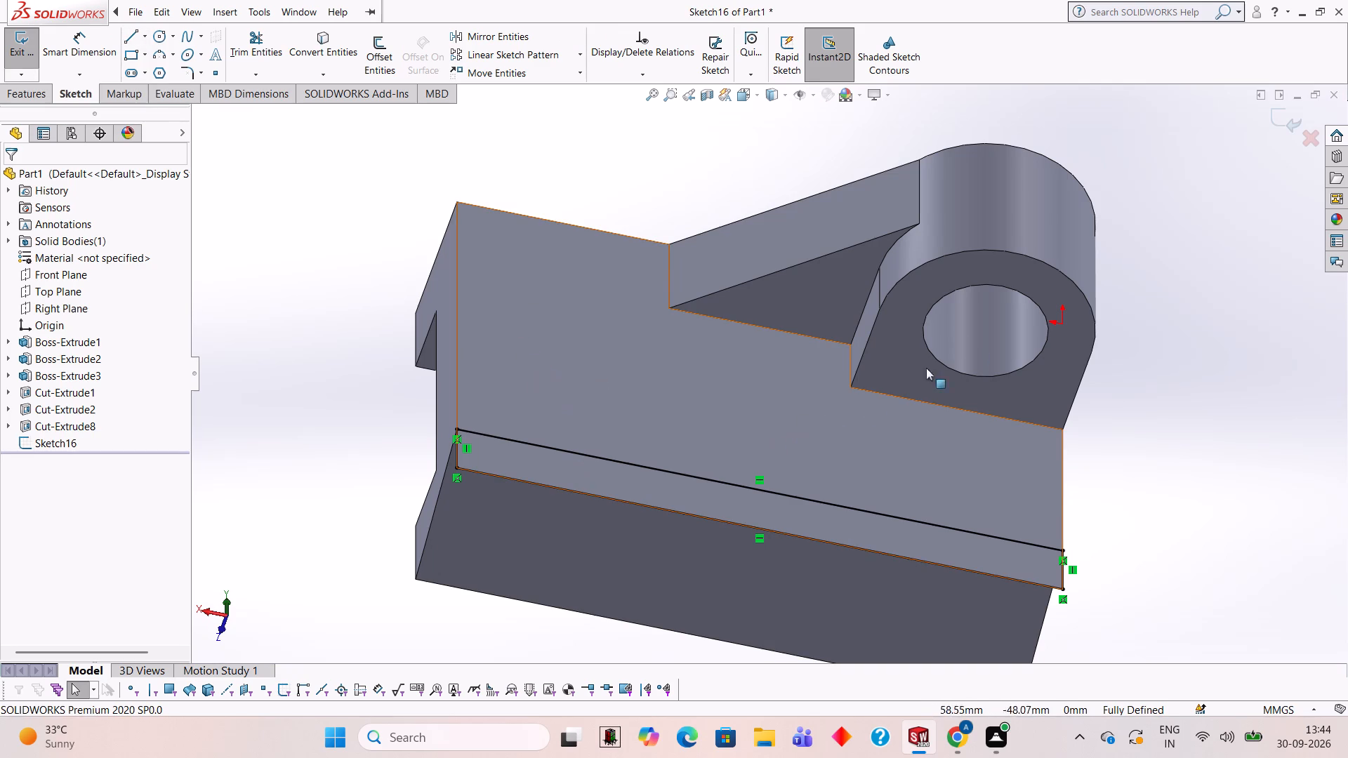
pyautogui.press('Escape')
pyautogui.hotkey('ctrl', 'z')
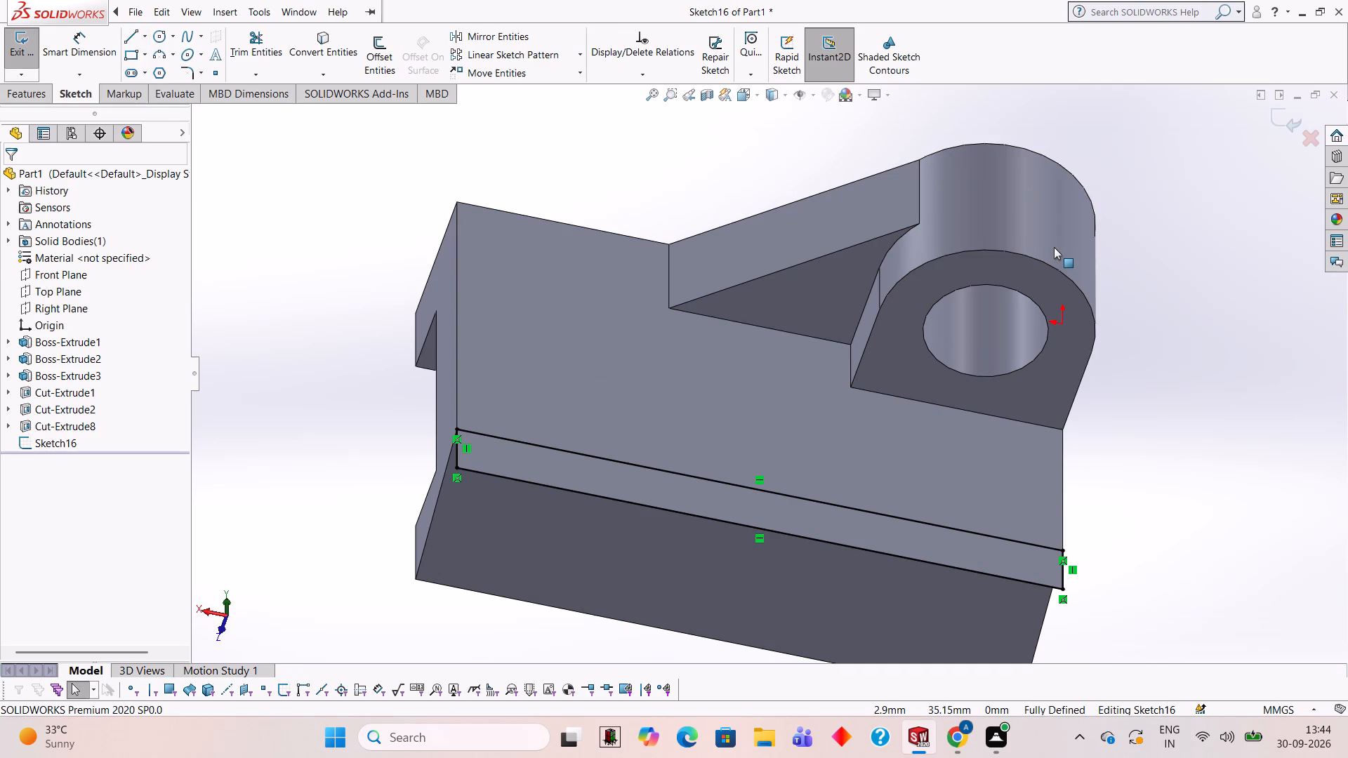
pyautogui.hotkey('ctrl', 'z')
pyautogui.hotkey('ctrl', 'z')
pyautogui.hotkey('ctrl', 'z')
pyautogui.hotkey('ctrl', 'z')
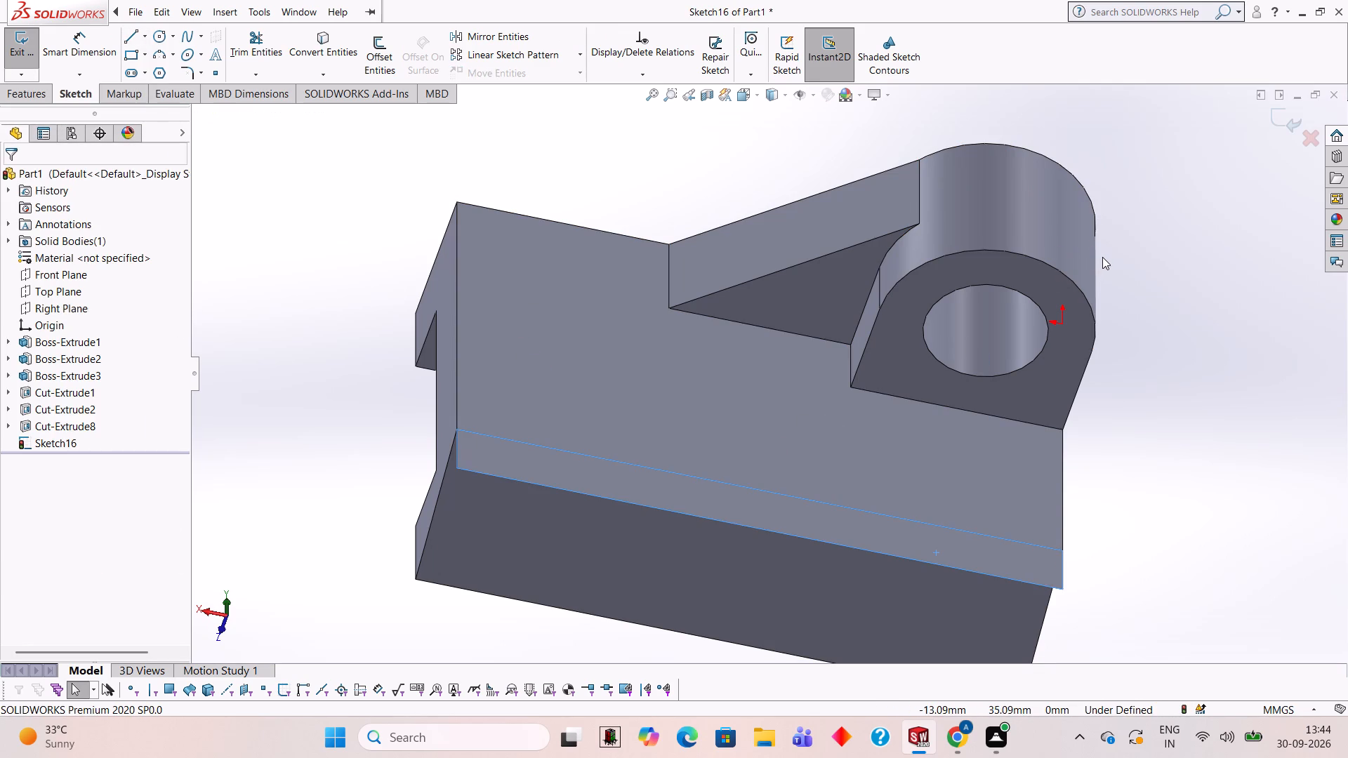
pyautogui.click(1281, 116)
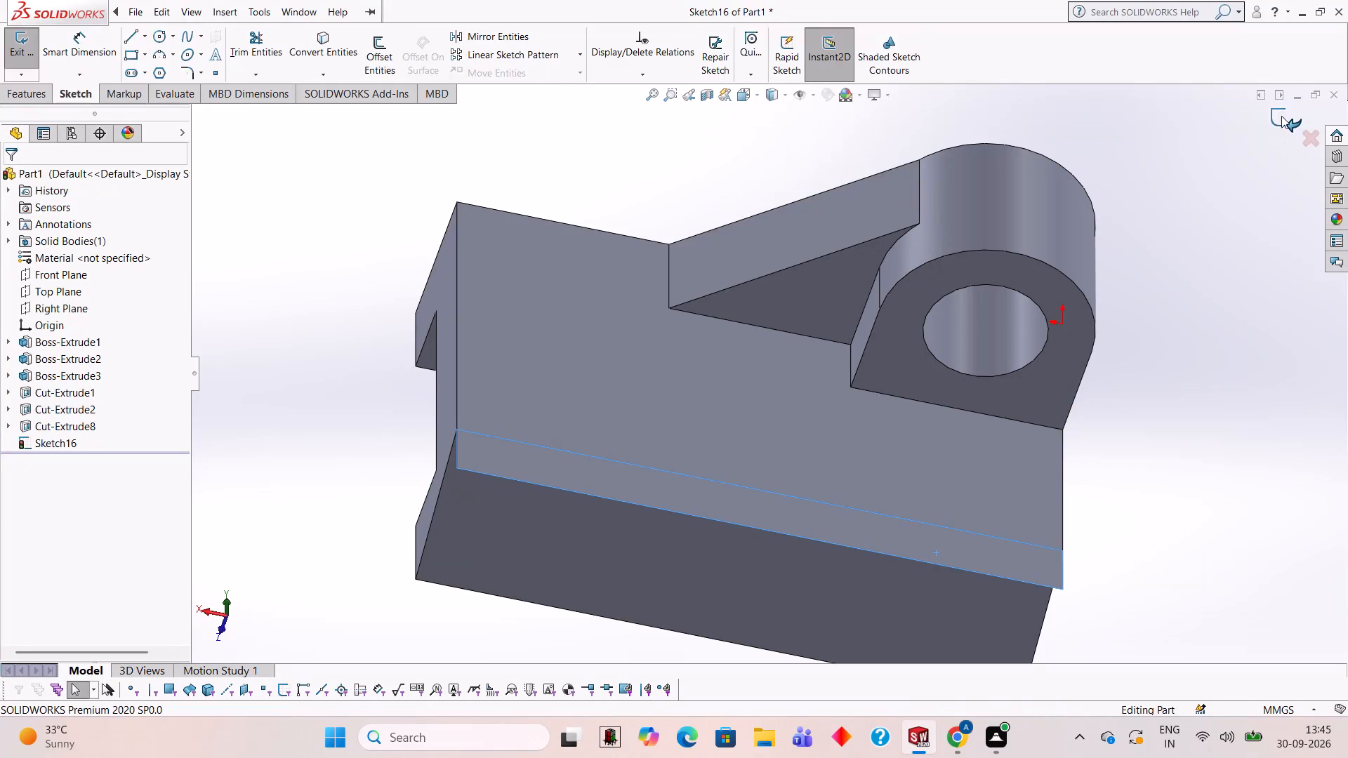
# On the block's lug-side face, sketch a closed rectangle along the bottom edge, 200 mm long and 18.19 mm high.
pyautogui.moveTo(1093, 431); pyautogui.dragTo(1064, 364, button='middle')
pyautogui.moveTo(762, 354); pyautogui.dragTo(763, 554, button='middle')
pyautogui.click(732, 420)
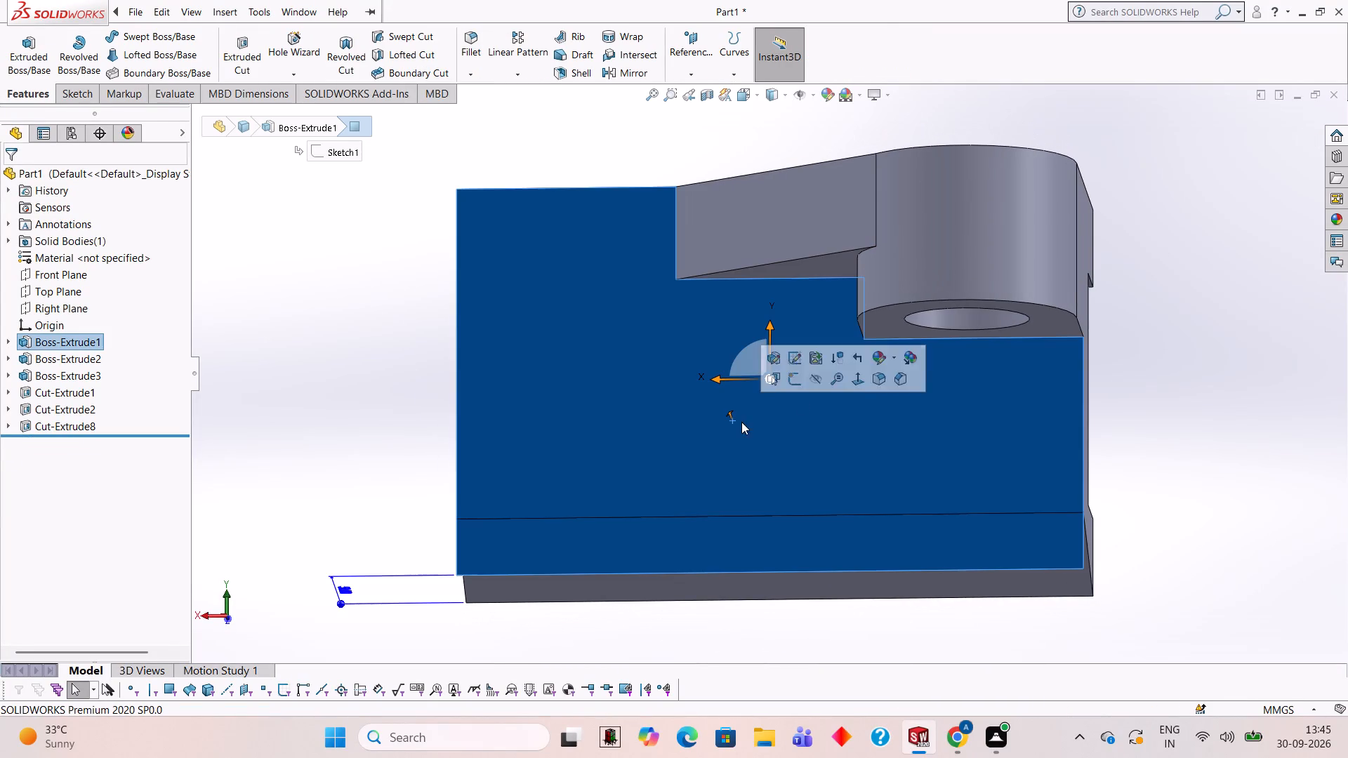
pyautogui.click(795, 385)
pyautogui.hotkey('ctrl', '8')
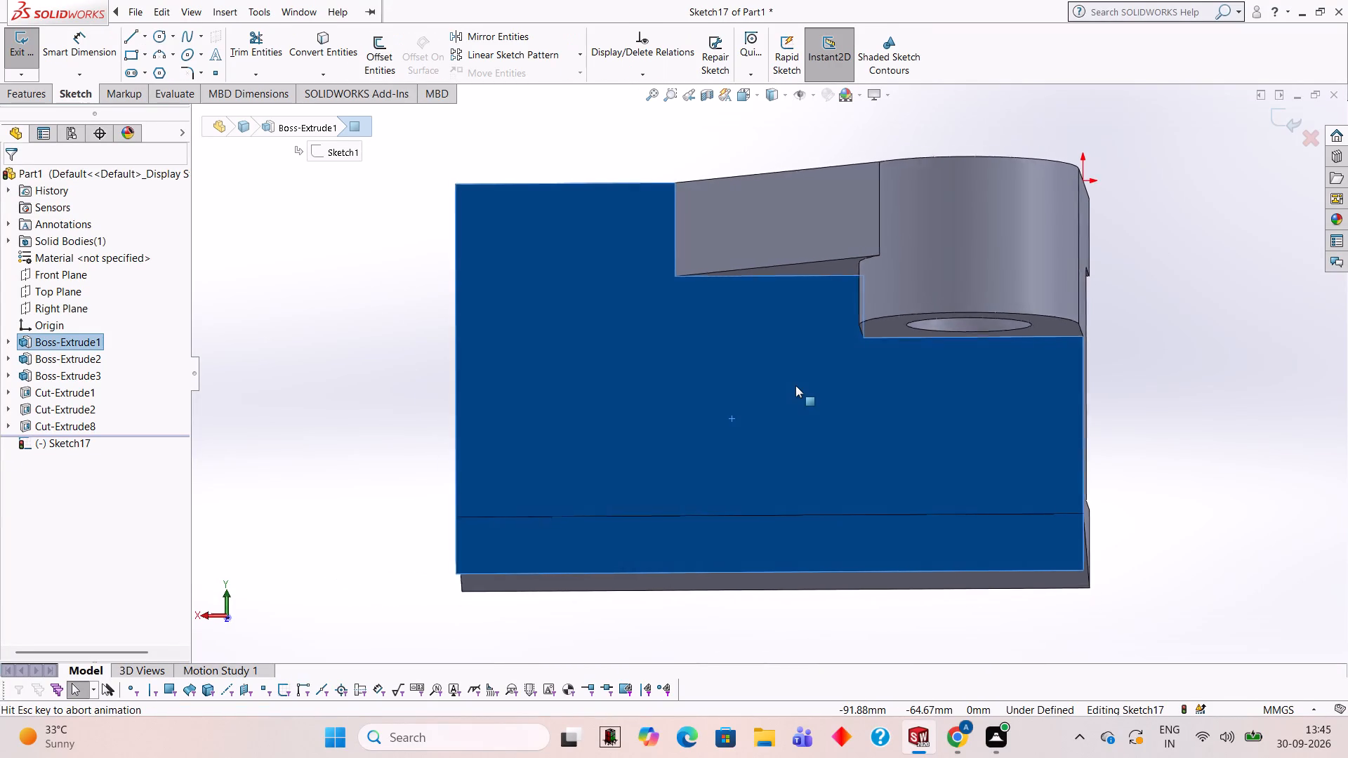
pyautogui.click(133, 35)
pyautogui.click(455, 571)
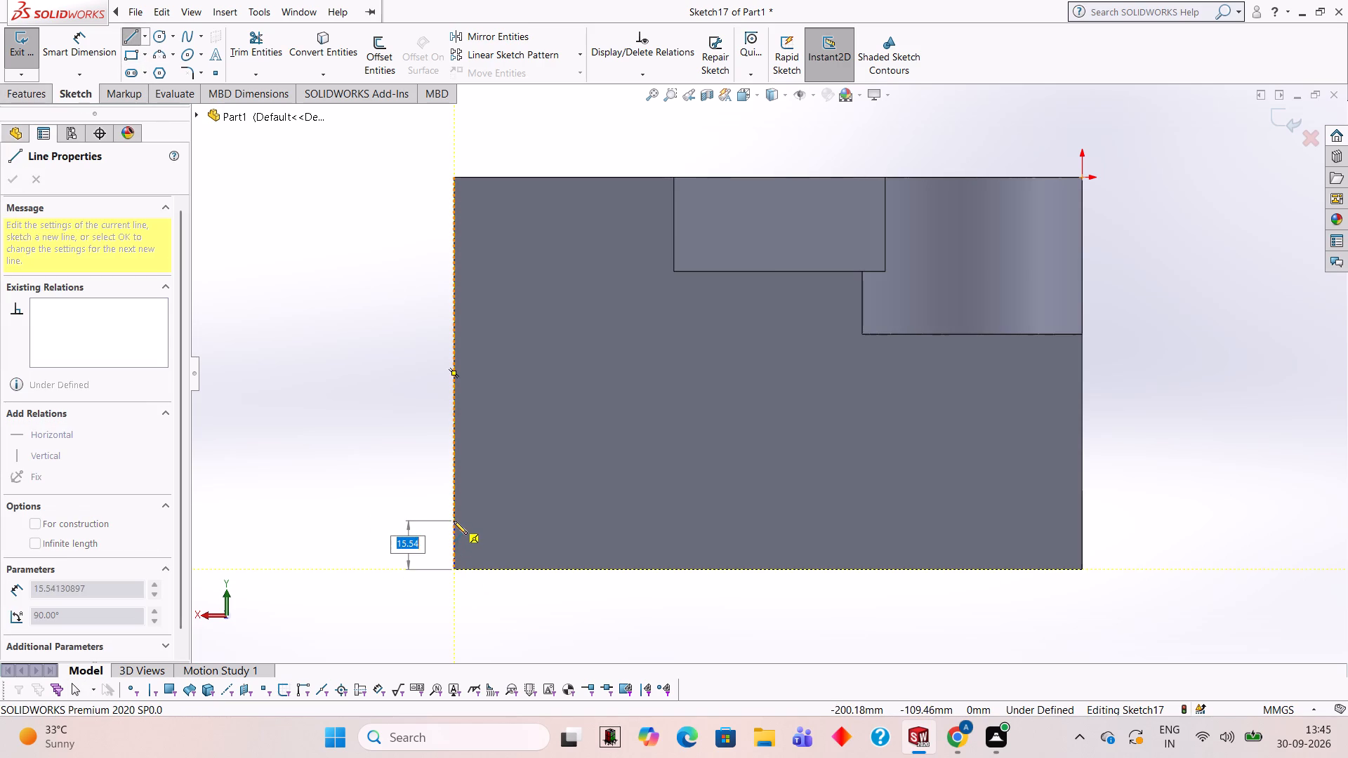
pyautogui.write('18.19')
pyautogui.press('Return')
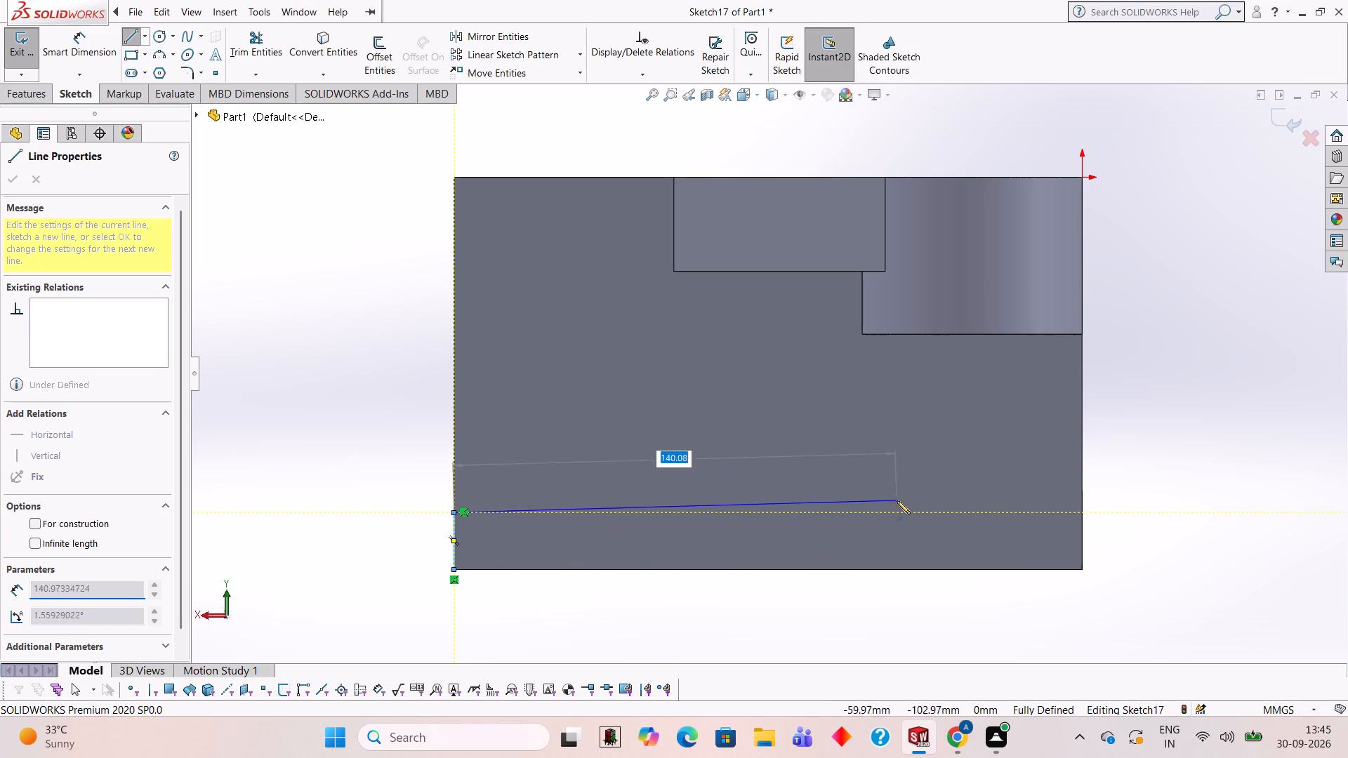
pyautogui.click(1081, 510)
pyautogui.click(1082, 568)
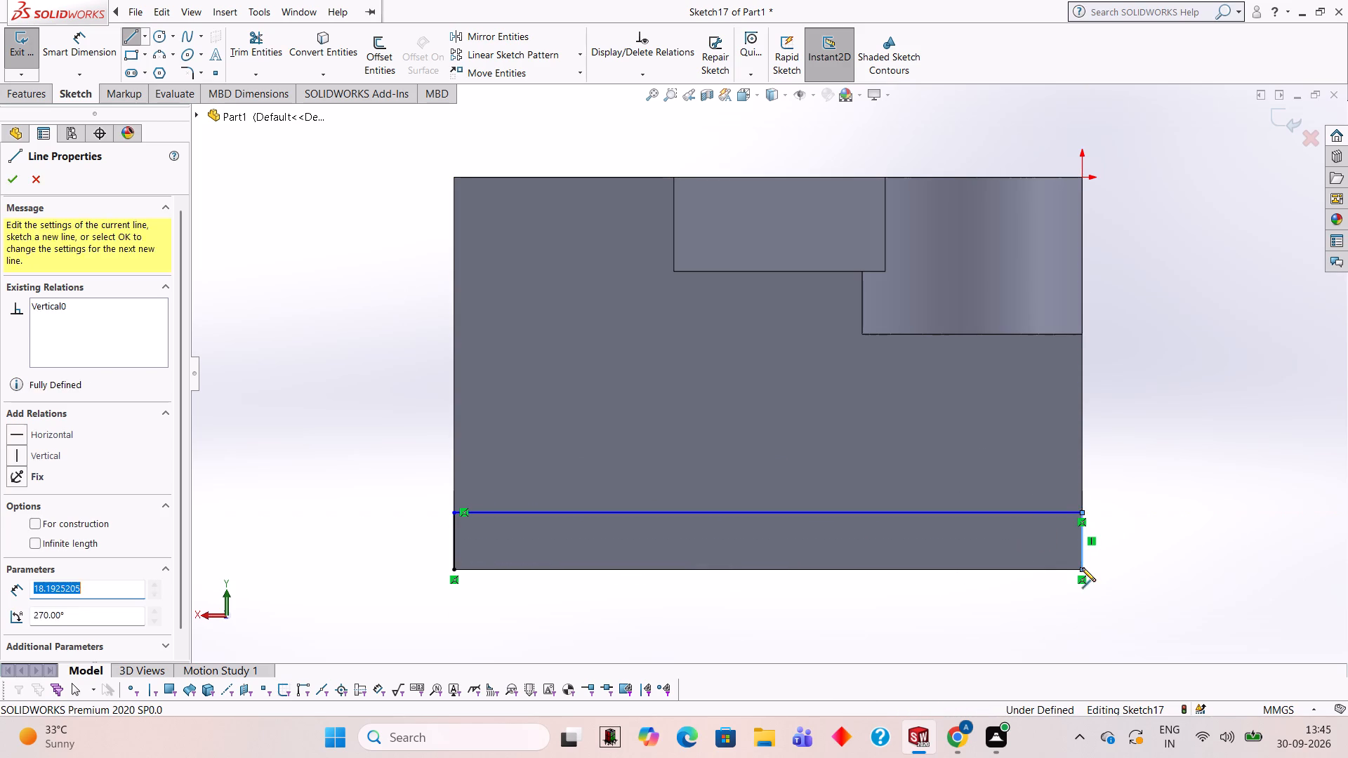
pyautogui.click(454, 571)
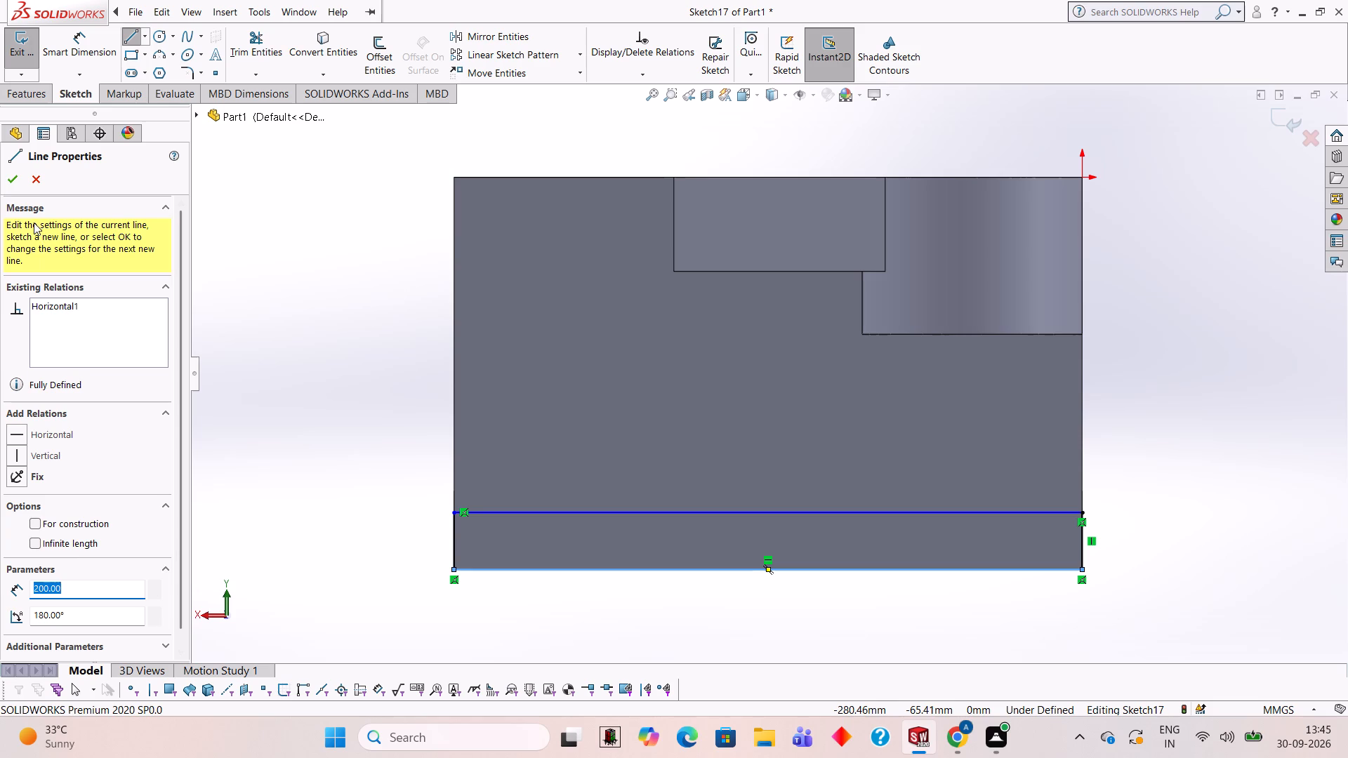
pyautogui.click(10, 181)
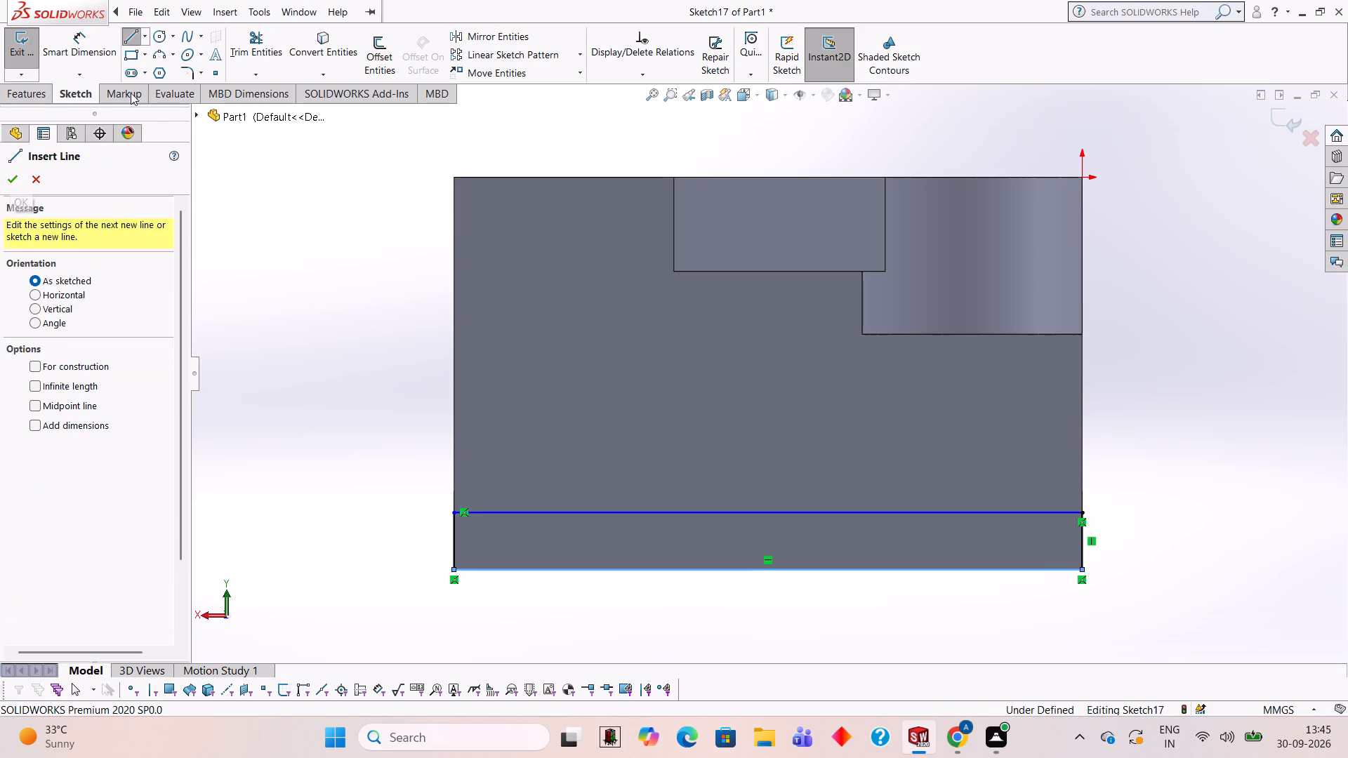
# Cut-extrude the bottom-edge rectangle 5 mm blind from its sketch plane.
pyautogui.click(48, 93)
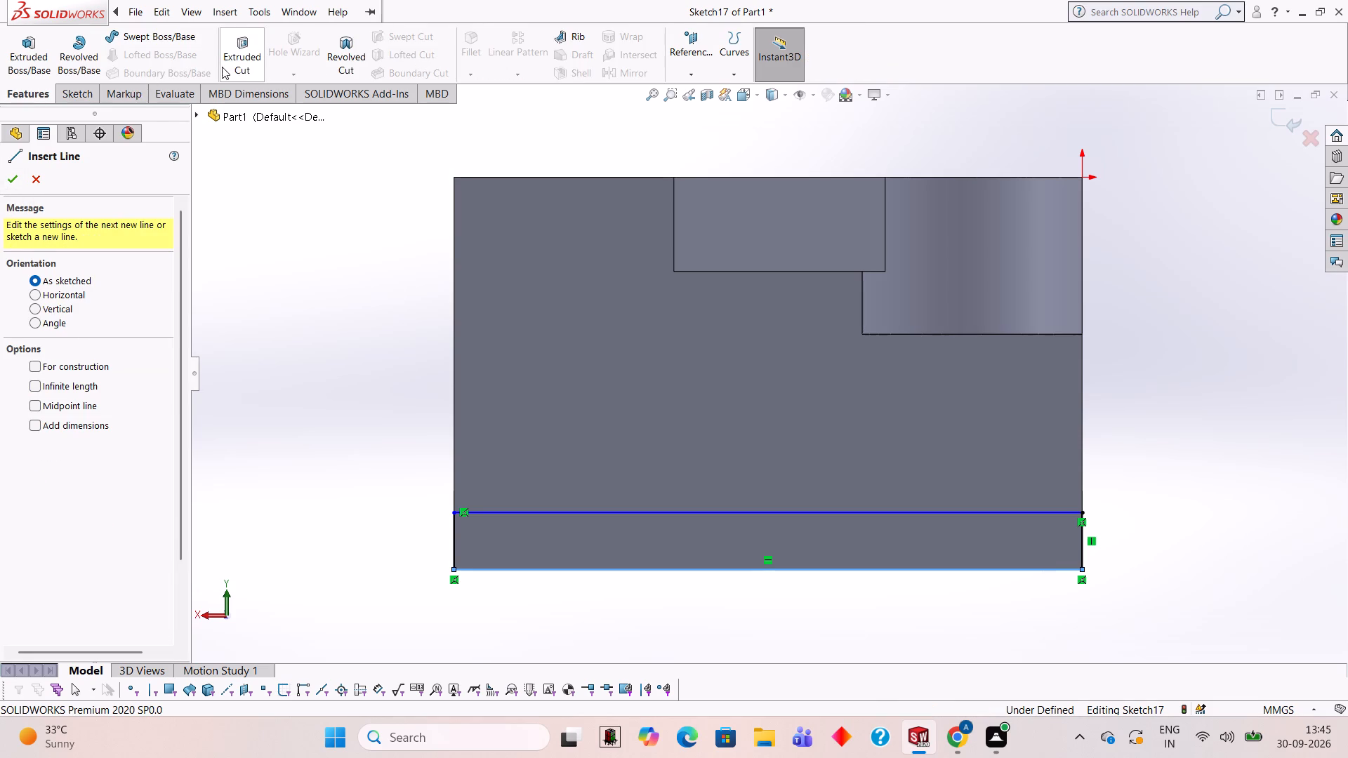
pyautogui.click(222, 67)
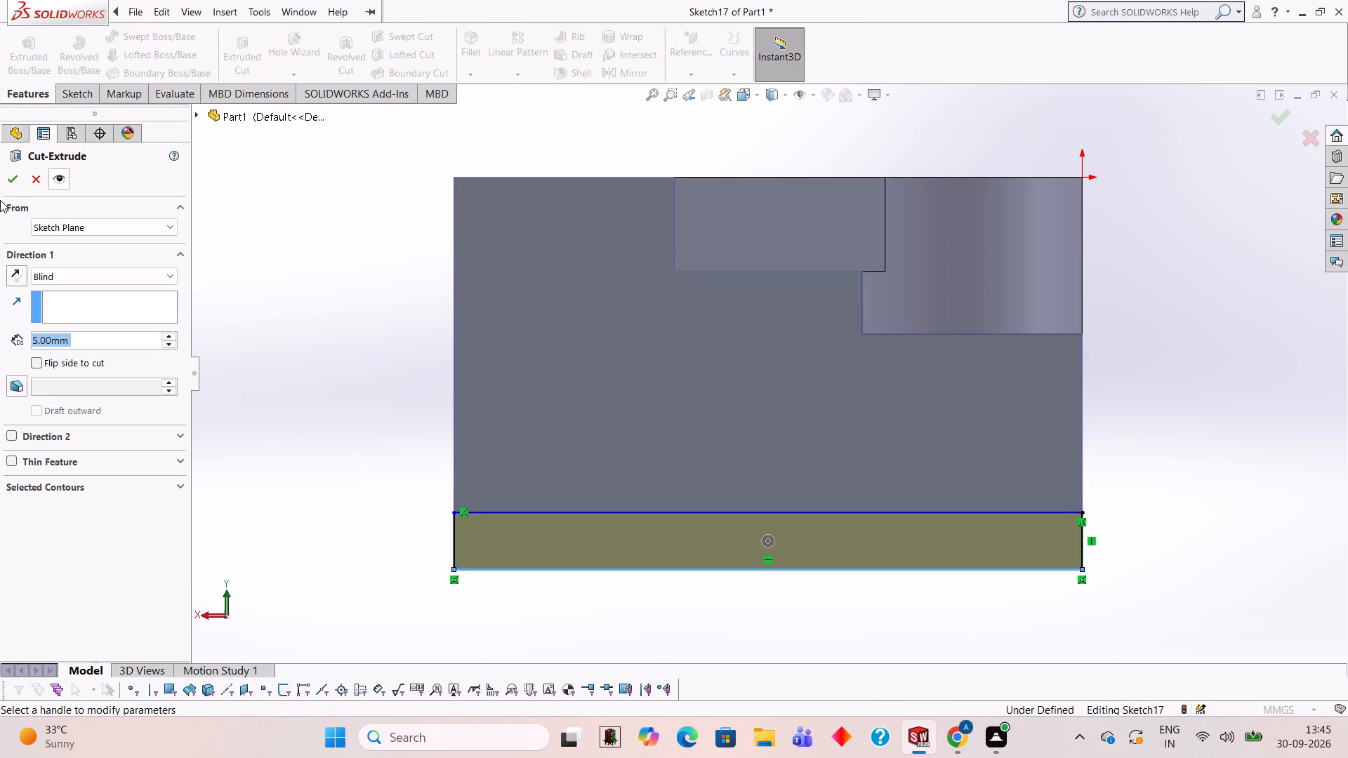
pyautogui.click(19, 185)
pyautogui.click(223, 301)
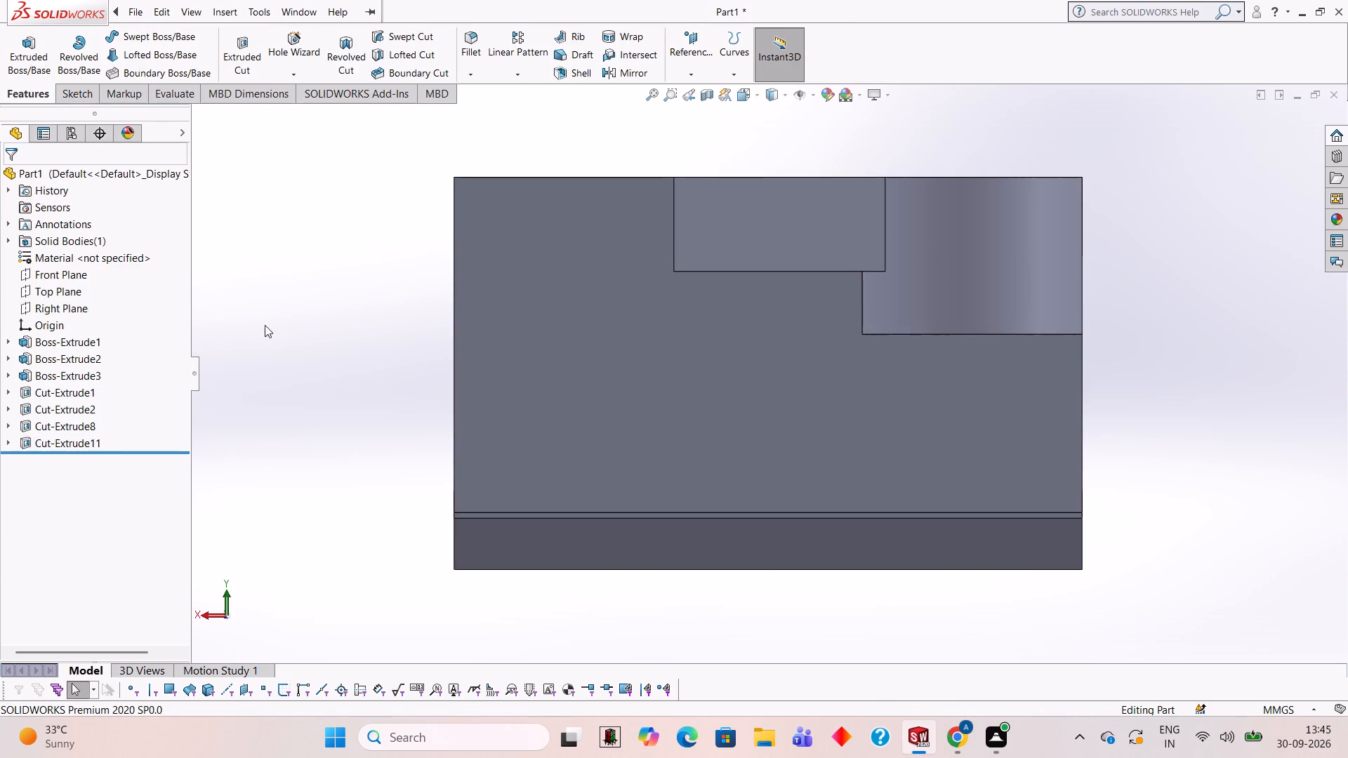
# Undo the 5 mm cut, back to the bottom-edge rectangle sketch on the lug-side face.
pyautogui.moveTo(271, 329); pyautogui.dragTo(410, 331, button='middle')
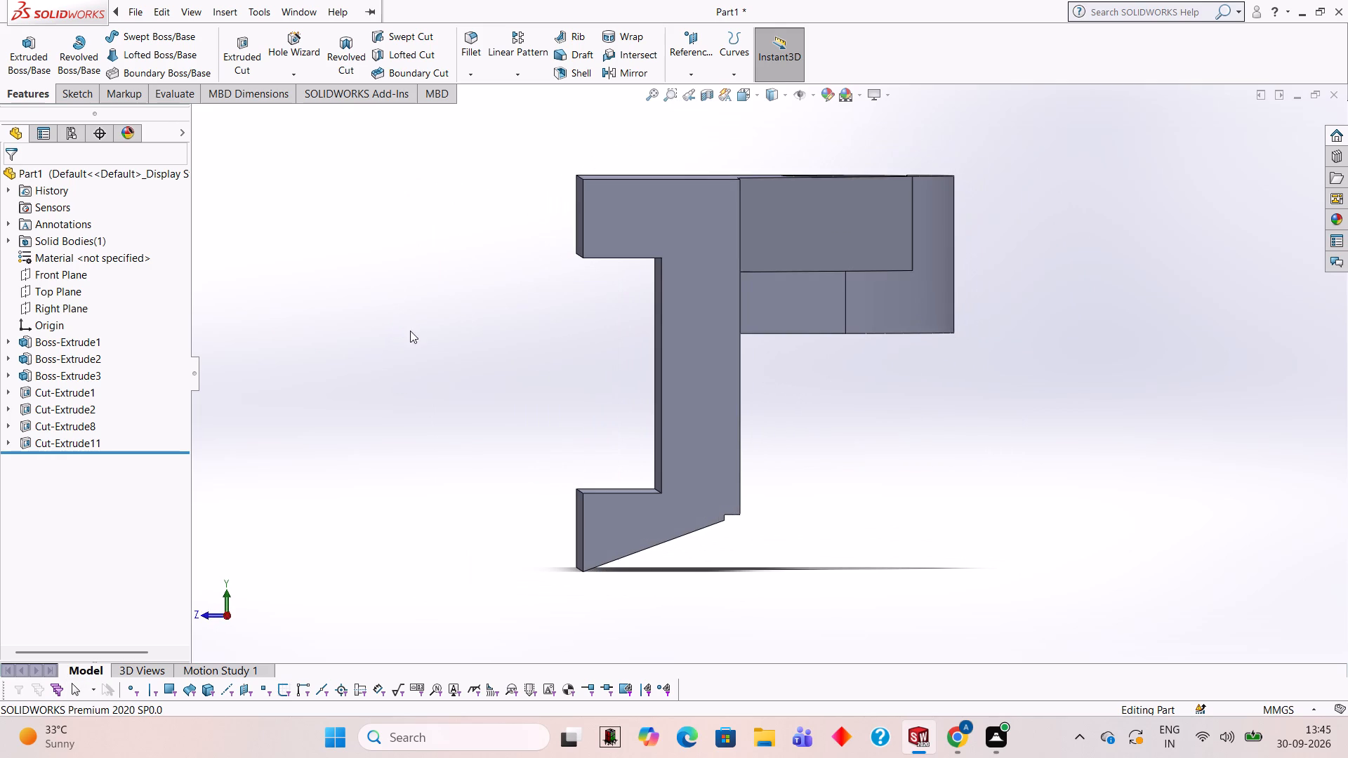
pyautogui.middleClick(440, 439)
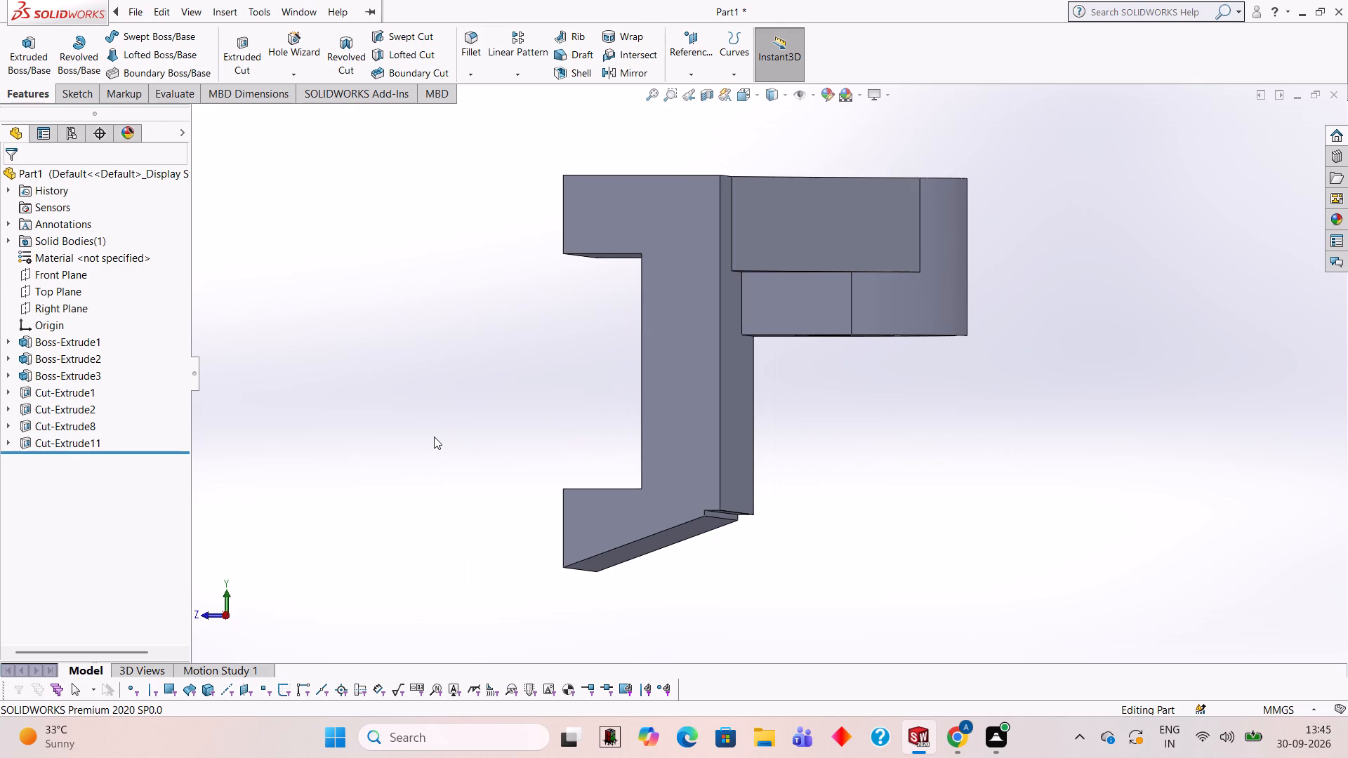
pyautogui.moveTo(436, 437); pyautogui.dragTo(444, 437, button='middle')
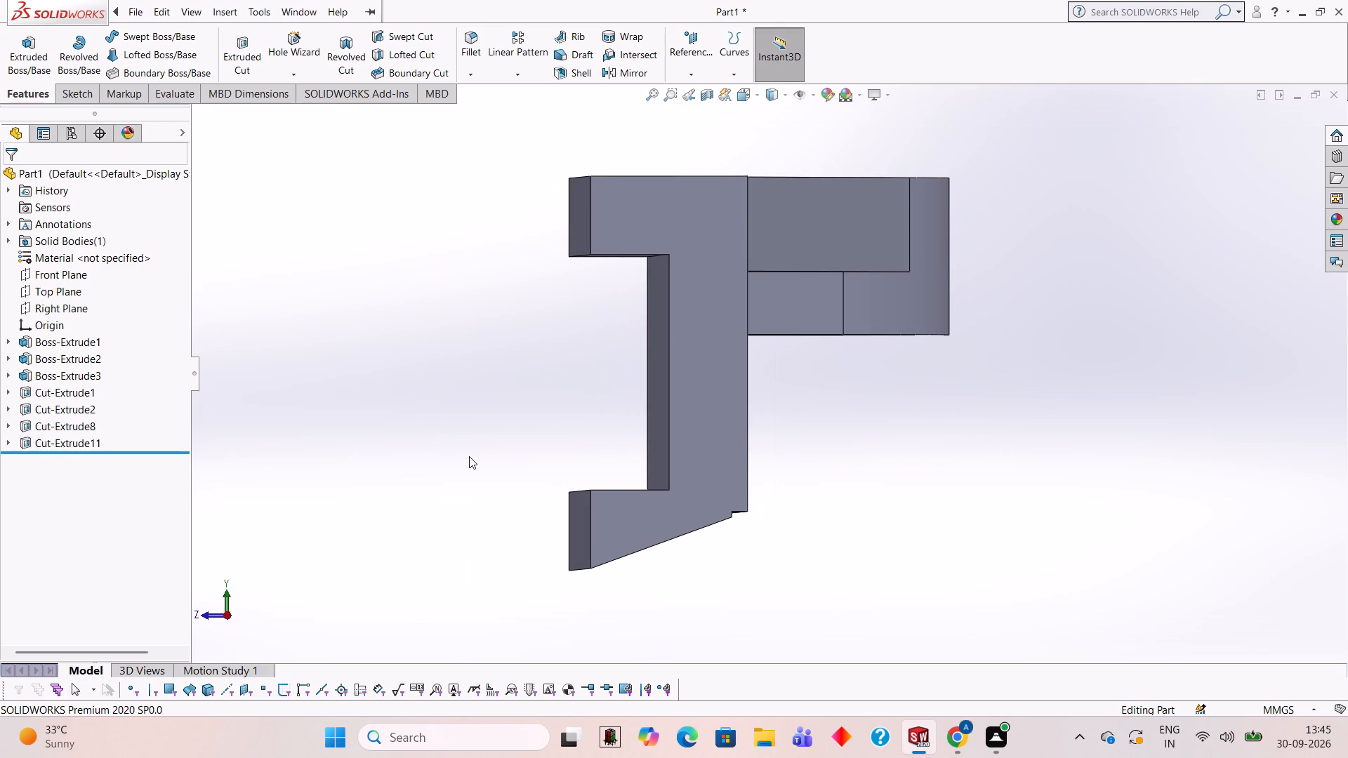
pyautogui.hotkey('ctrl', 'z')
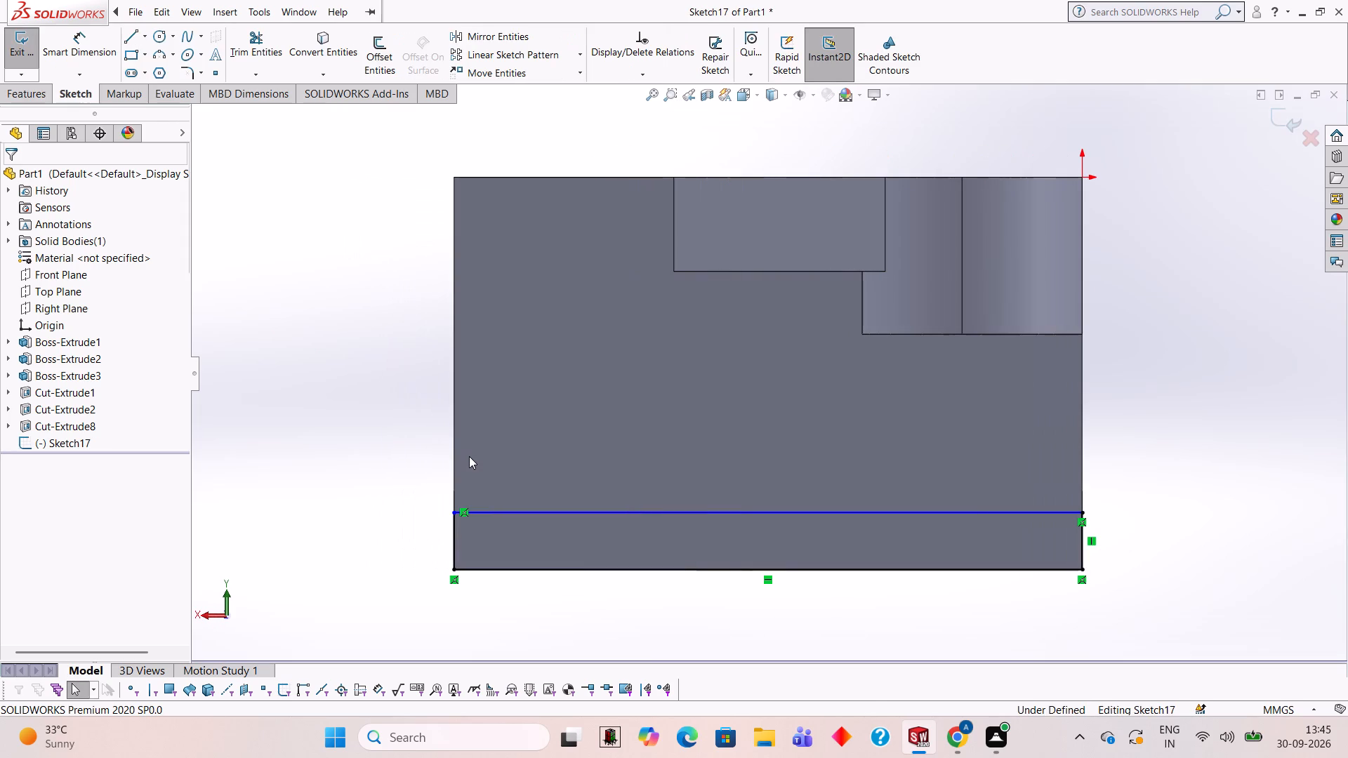
# Examine how the rectangle's upper line meets the sloped underside at the block's end face and lug-side face.
pyautogui.moveTo(383, 339); pyautogui.dragTo(510, 342, button='middle')
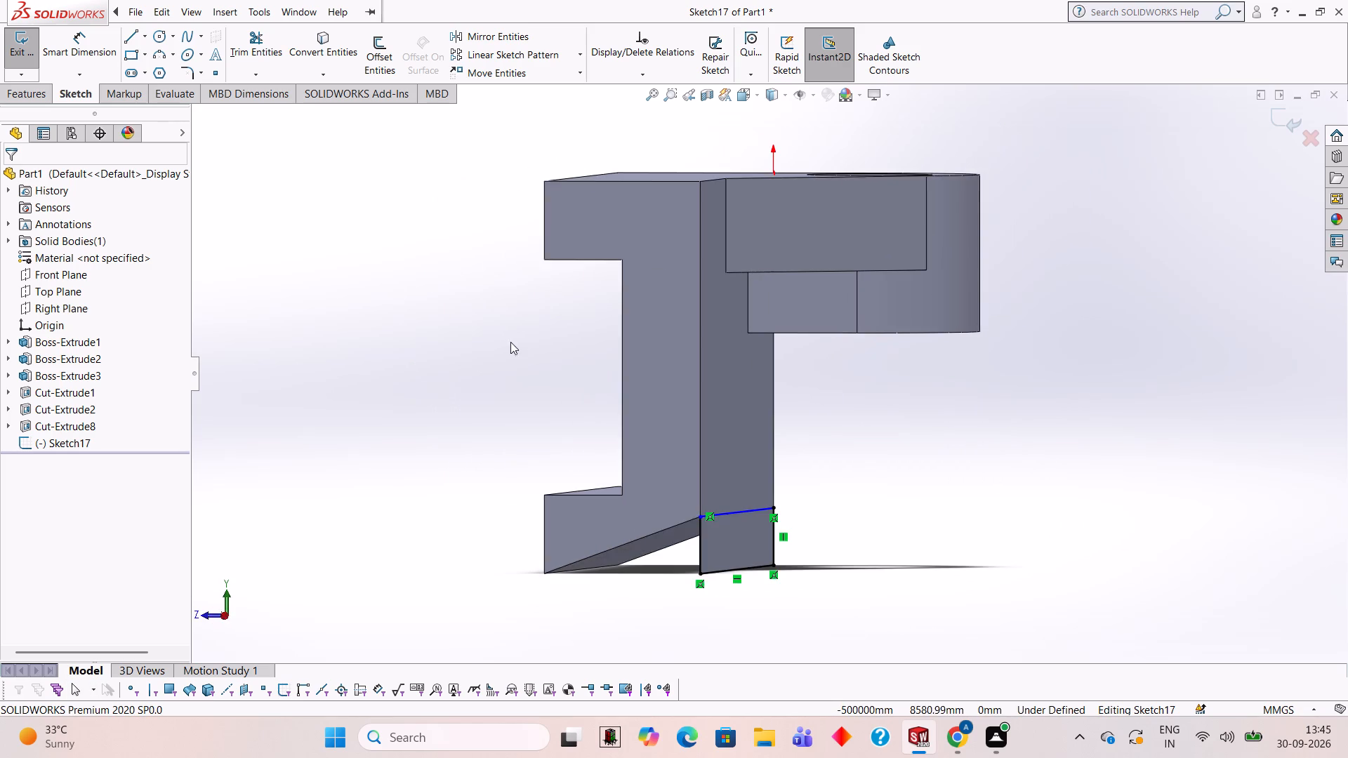
pyautogui.moveTo(512, 411); pyautogui.dragTo(516, 397, button='middle')
pyautogui.moveTo(515, 402); pyautogui.dragTo(524, 406, button='middle')
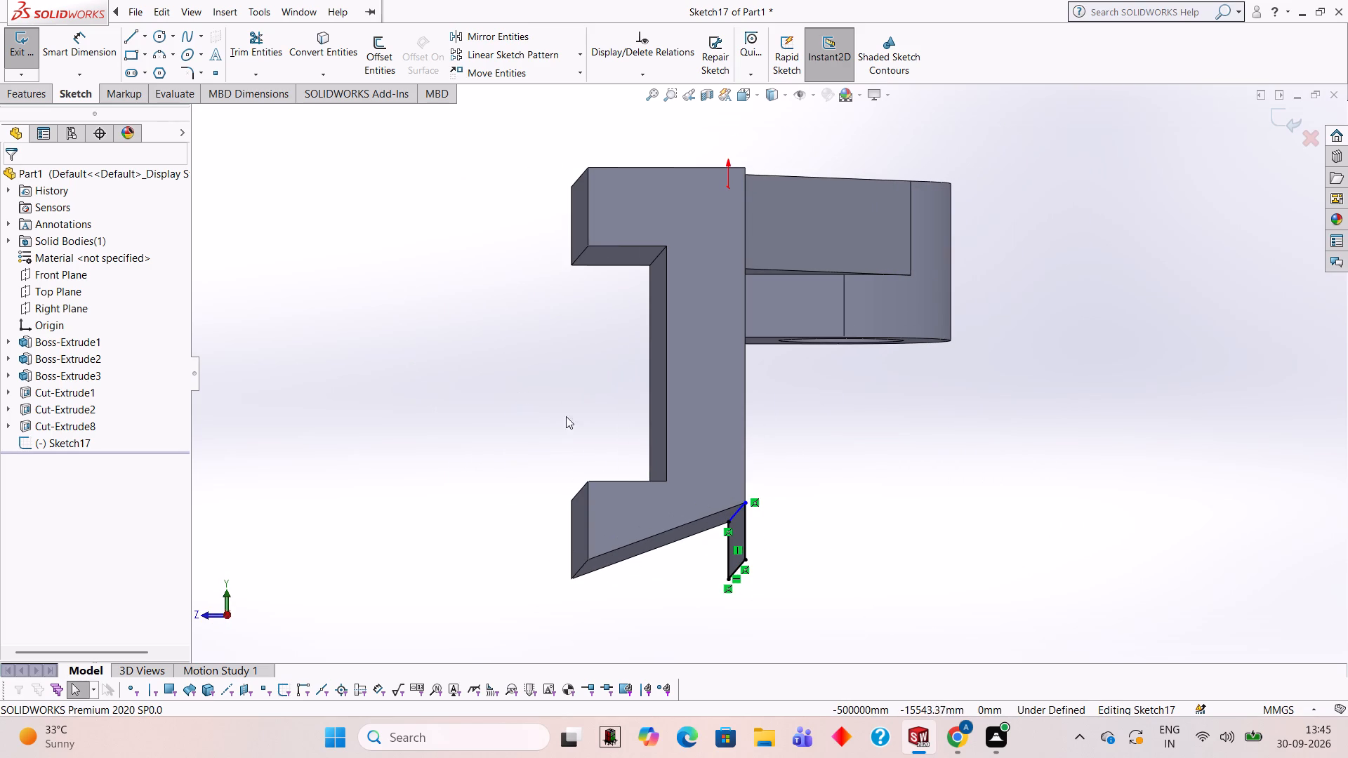
pyautogui.scroll(-5, 649, 536)
pyautogui.scroll(-2, 1022, 270)
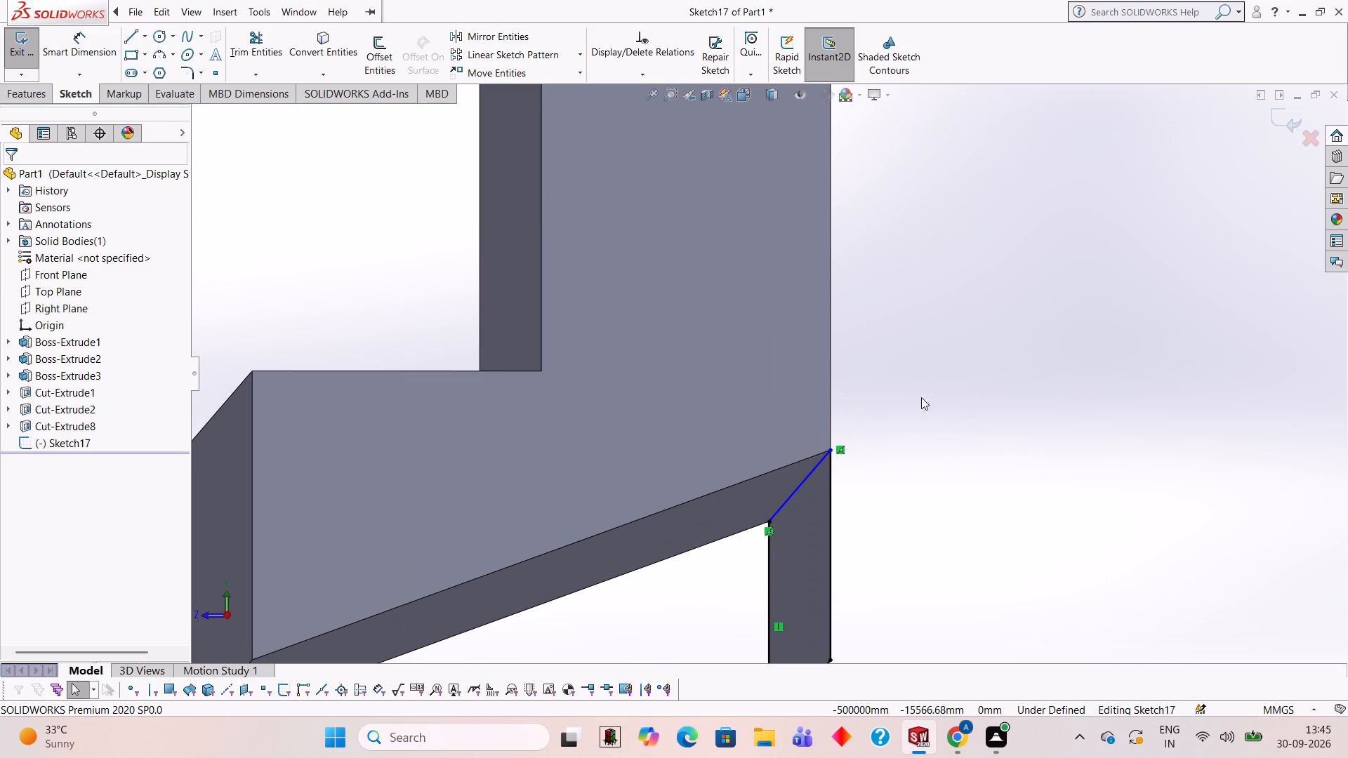
pyautogui.moveTo(919, 403); pyautogui.dragTo(915, 410, button='middle')
pyautogui.scroll(-2, 892, 423)
pyautogui.moveTo(872, 411); pyautogui.dragTo(868, 395, button='middle')
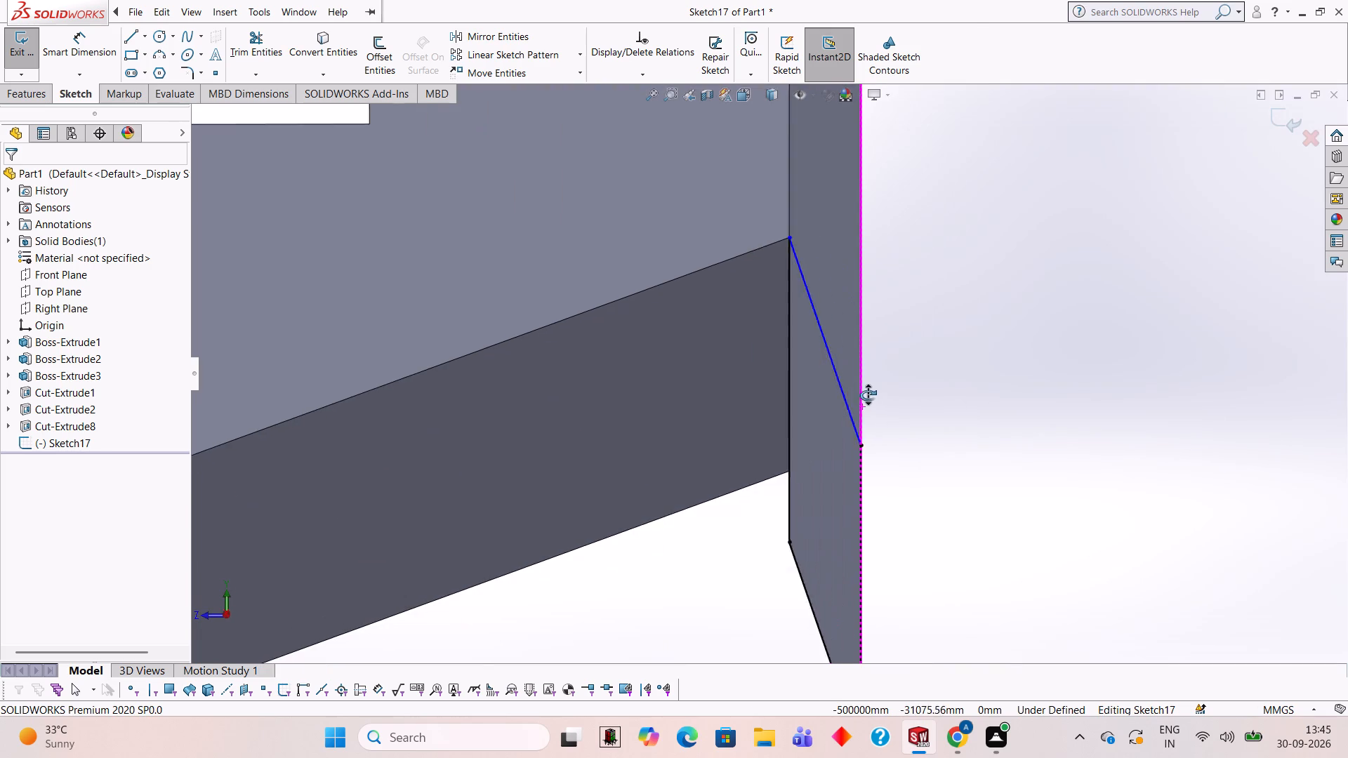
pyautogui.moveTo(868, 395); pyautogui.dragTo(855, 378, button='middle')
pyautogui.middleClick(877, 390)
pyautogui.scroll(3, 873, 388)
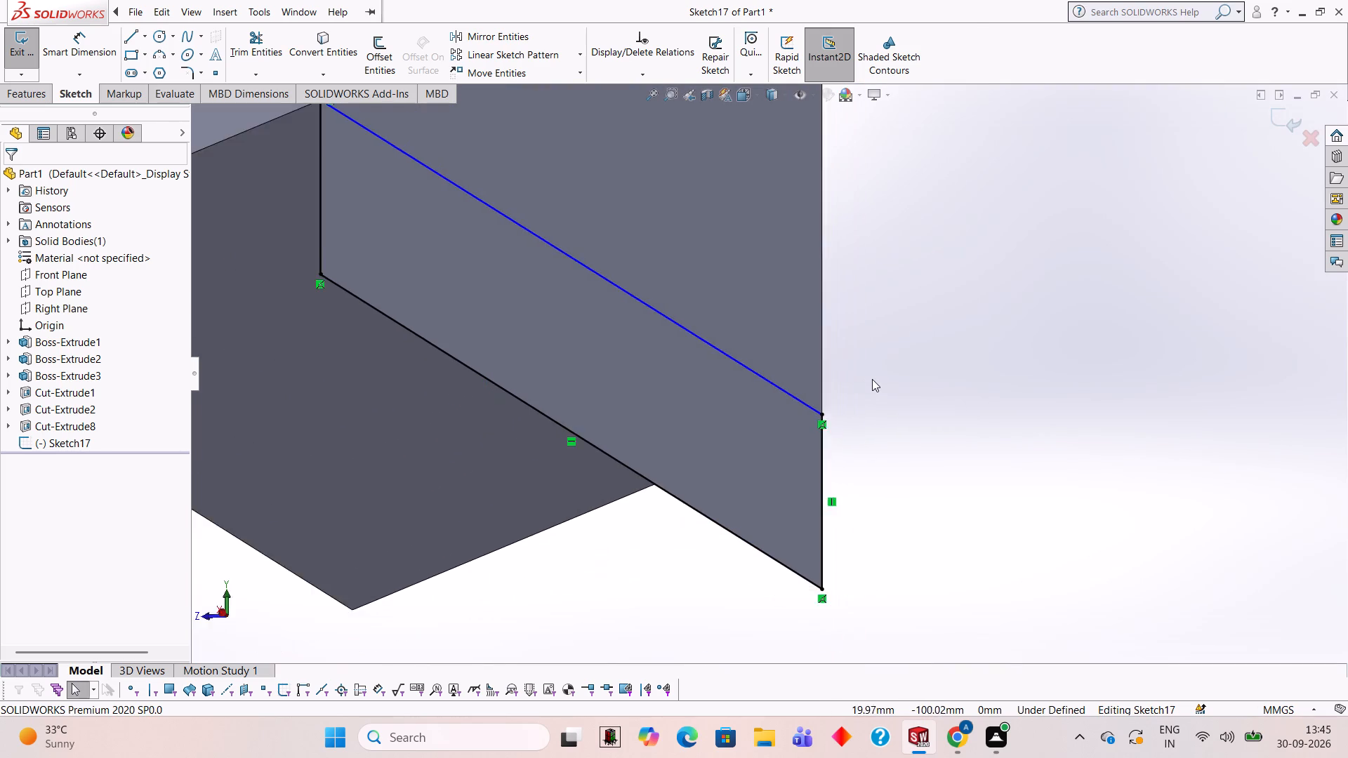
pyautogui.moveTo(864, 374); pyautogui.dragTo(890, 397, button='middle')
pyautogui.scroll(1, 885, 371)
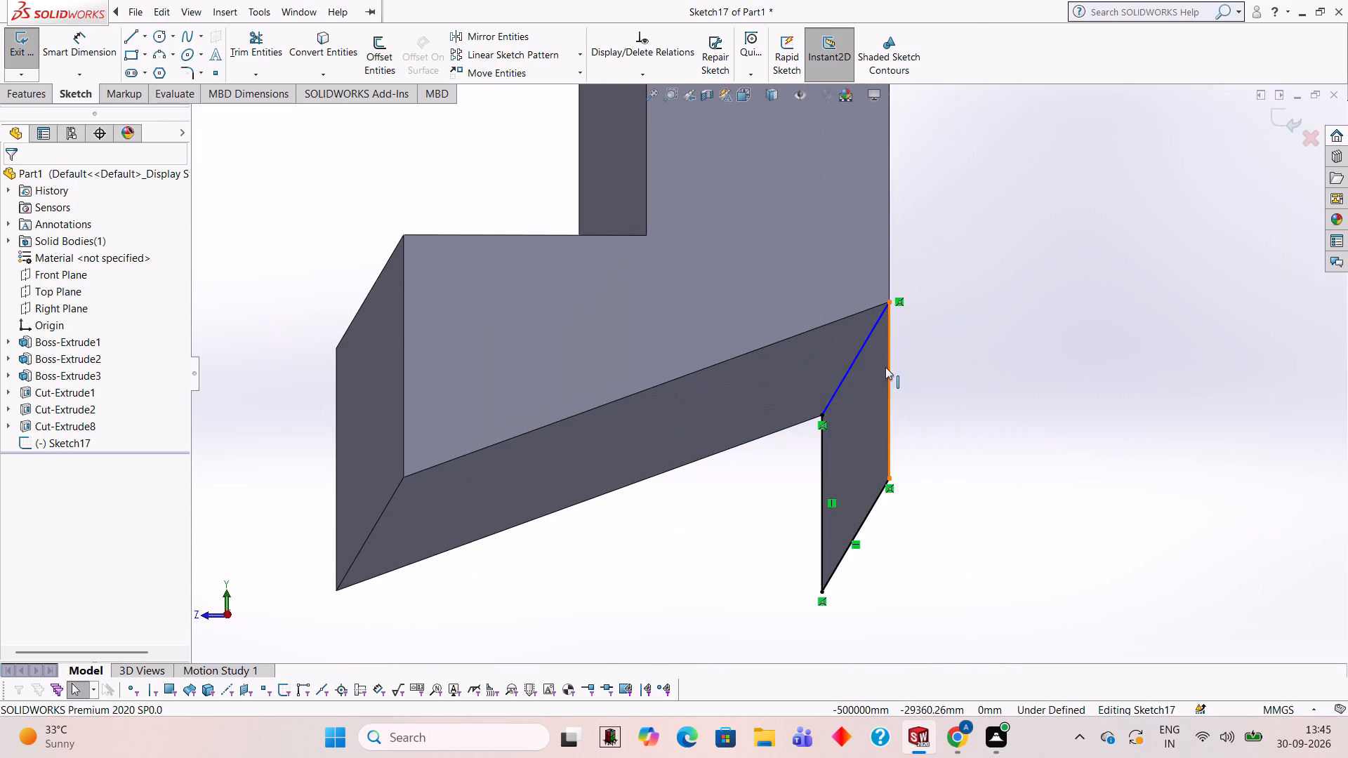
pyautogui.moveTo(887, 362); pyautogui.dragTo(887, 379, button='middle')
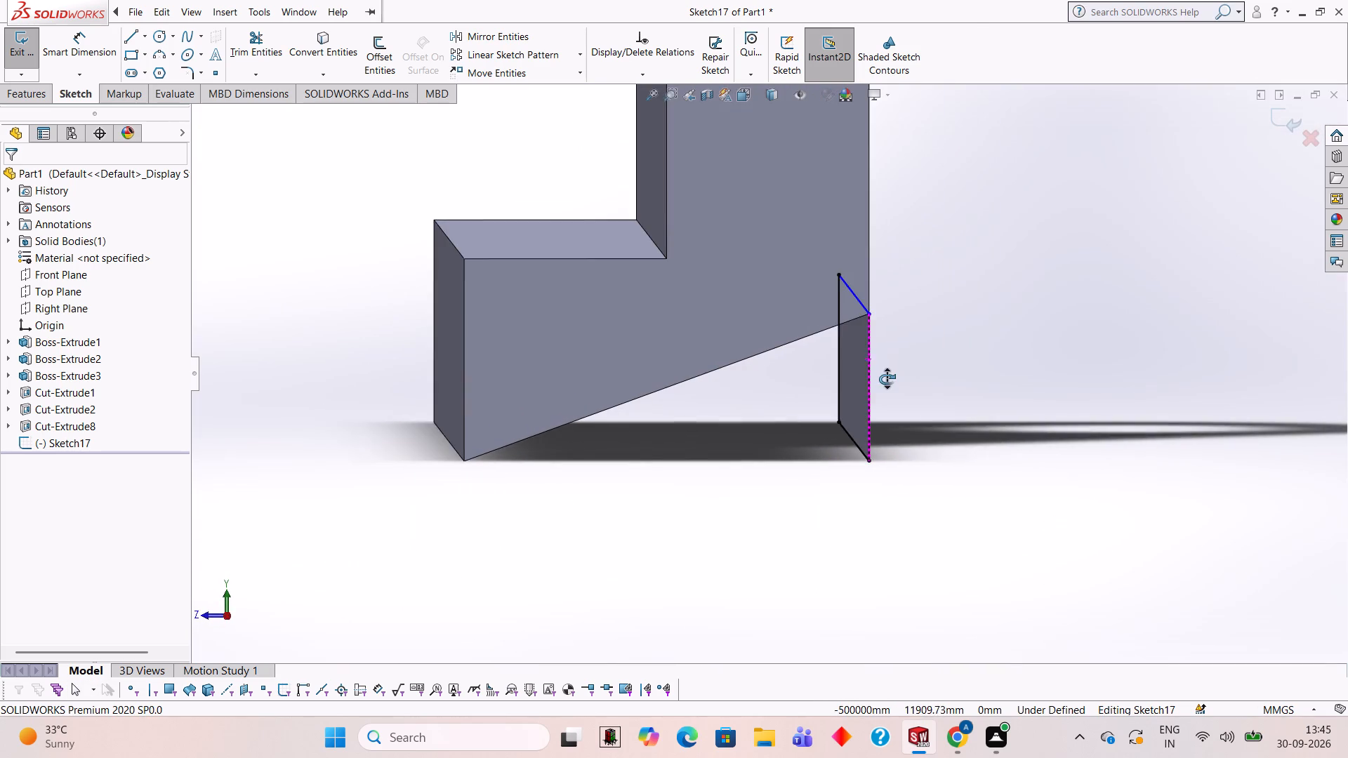
pyautogui.moveTo(887, 379); pyautogui.dragTo(882, 375, button='middle')
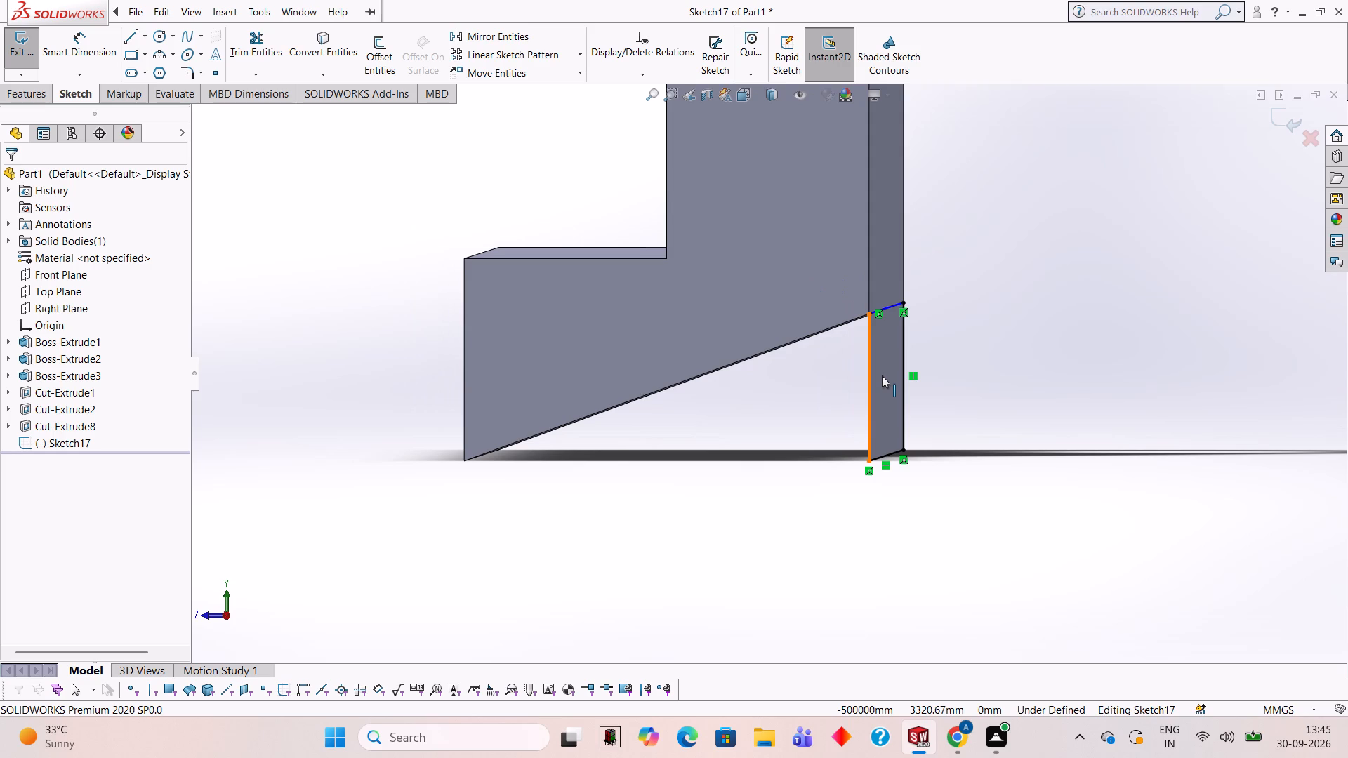
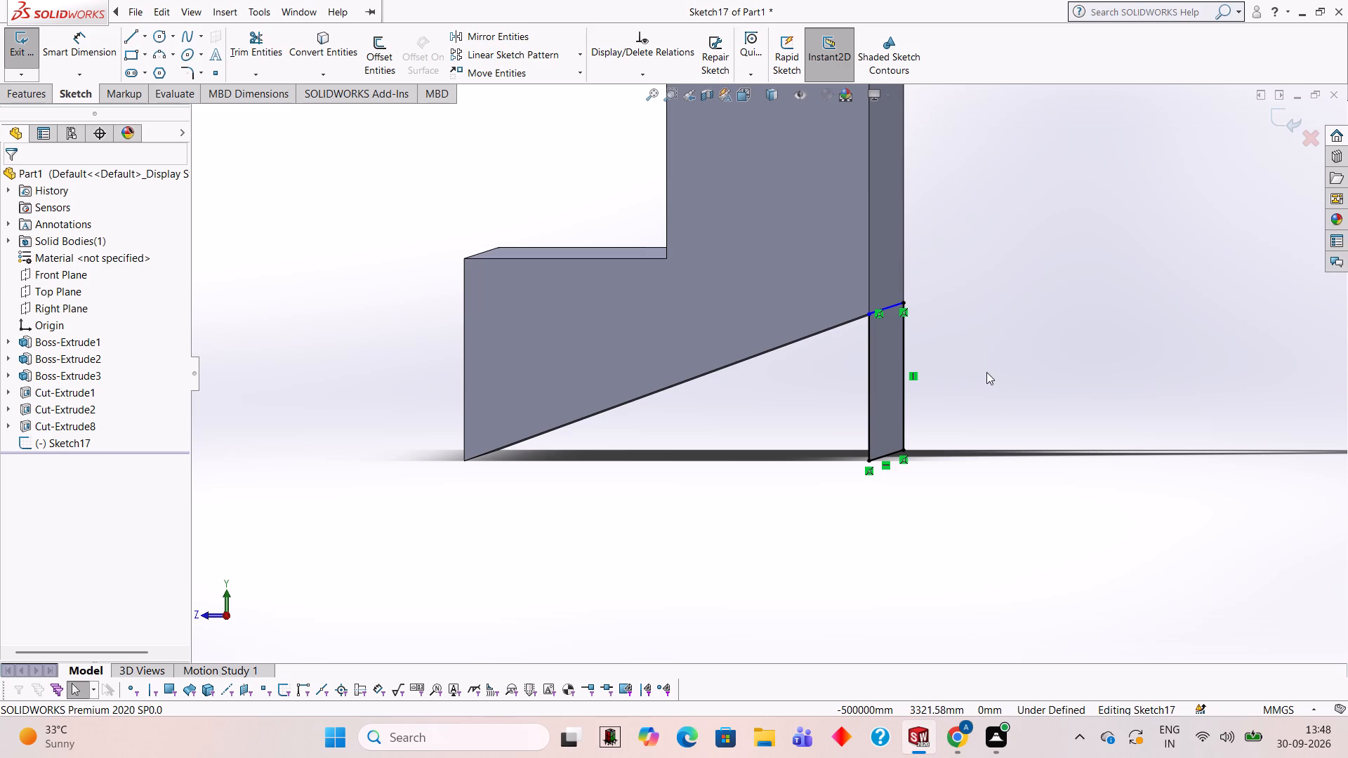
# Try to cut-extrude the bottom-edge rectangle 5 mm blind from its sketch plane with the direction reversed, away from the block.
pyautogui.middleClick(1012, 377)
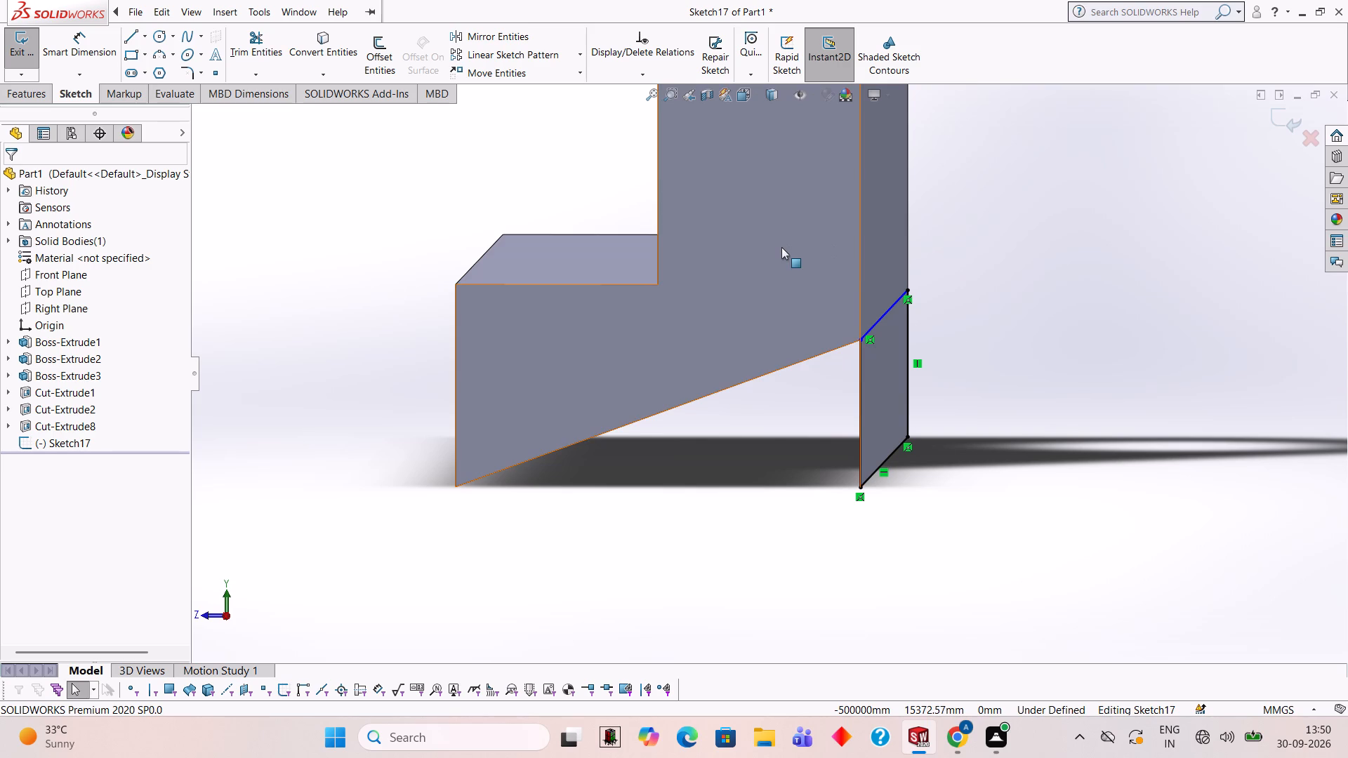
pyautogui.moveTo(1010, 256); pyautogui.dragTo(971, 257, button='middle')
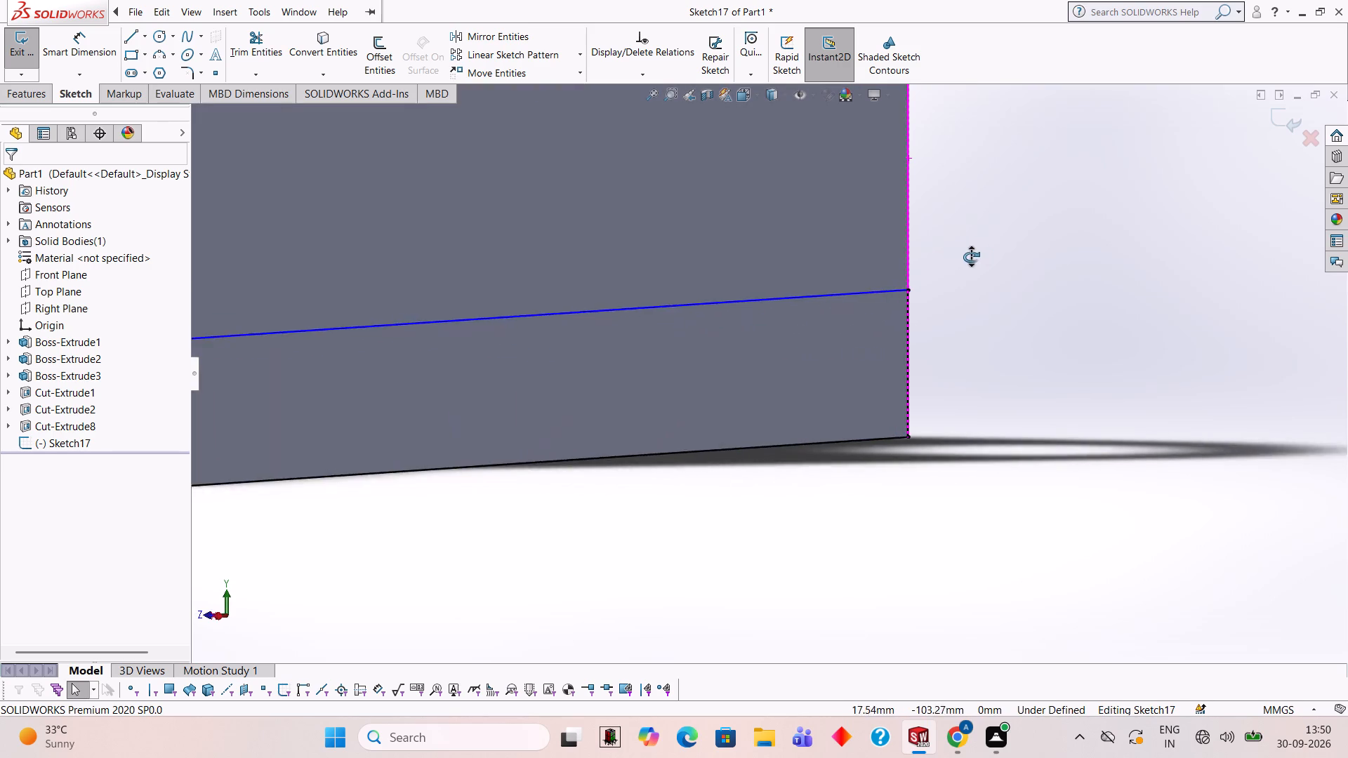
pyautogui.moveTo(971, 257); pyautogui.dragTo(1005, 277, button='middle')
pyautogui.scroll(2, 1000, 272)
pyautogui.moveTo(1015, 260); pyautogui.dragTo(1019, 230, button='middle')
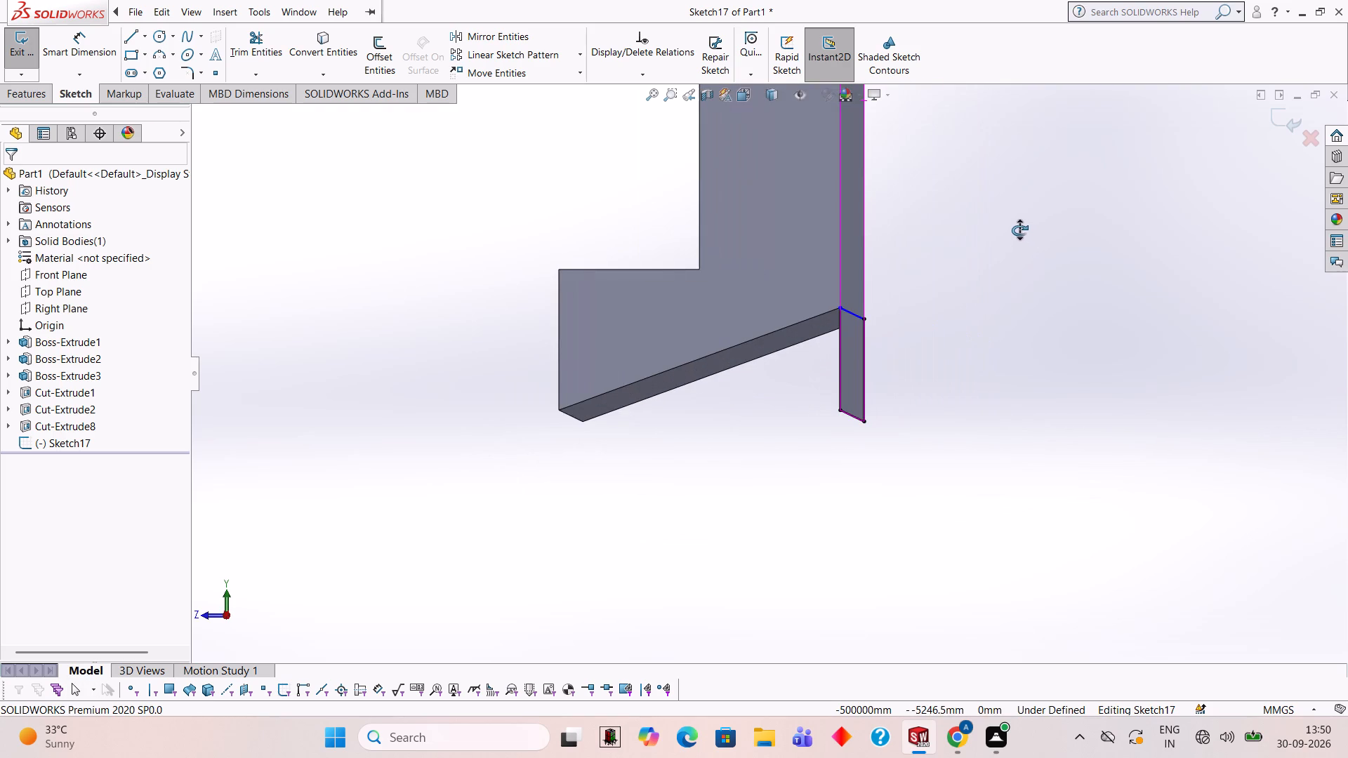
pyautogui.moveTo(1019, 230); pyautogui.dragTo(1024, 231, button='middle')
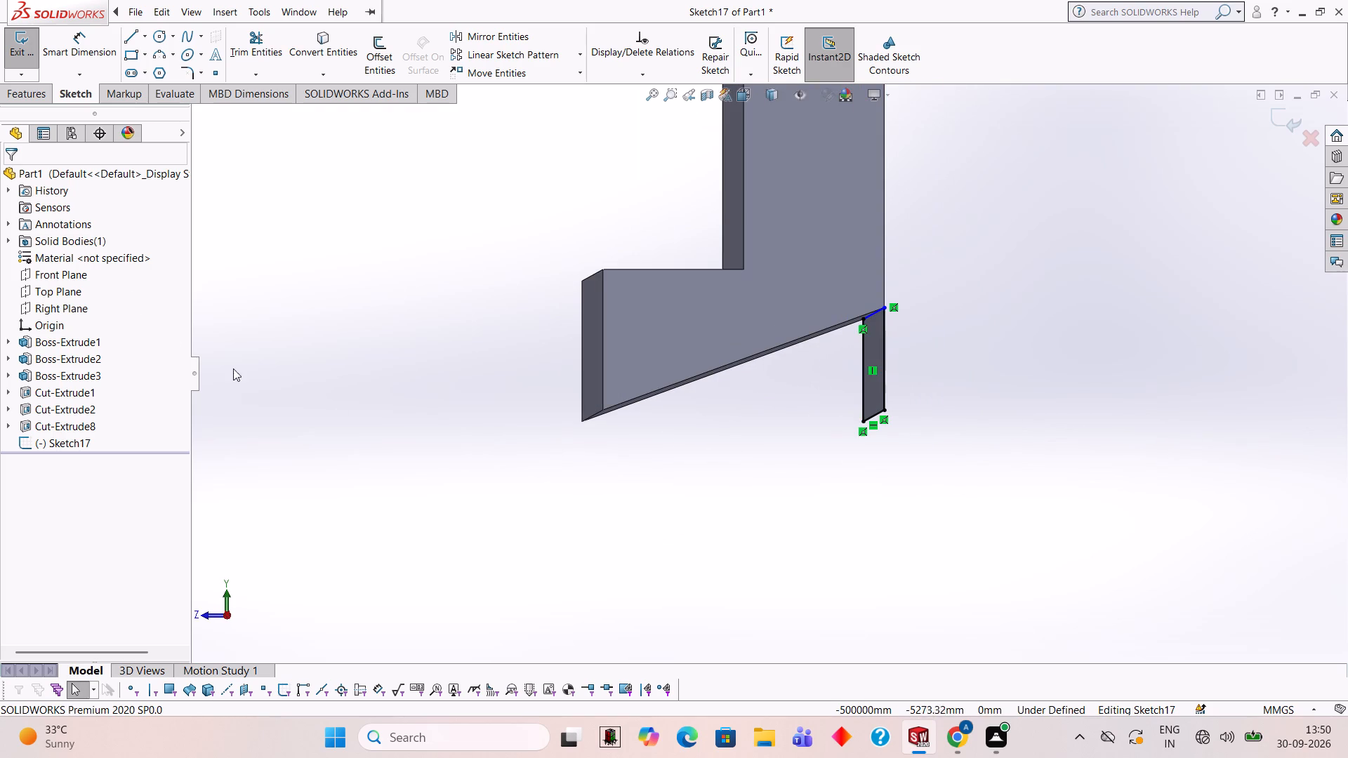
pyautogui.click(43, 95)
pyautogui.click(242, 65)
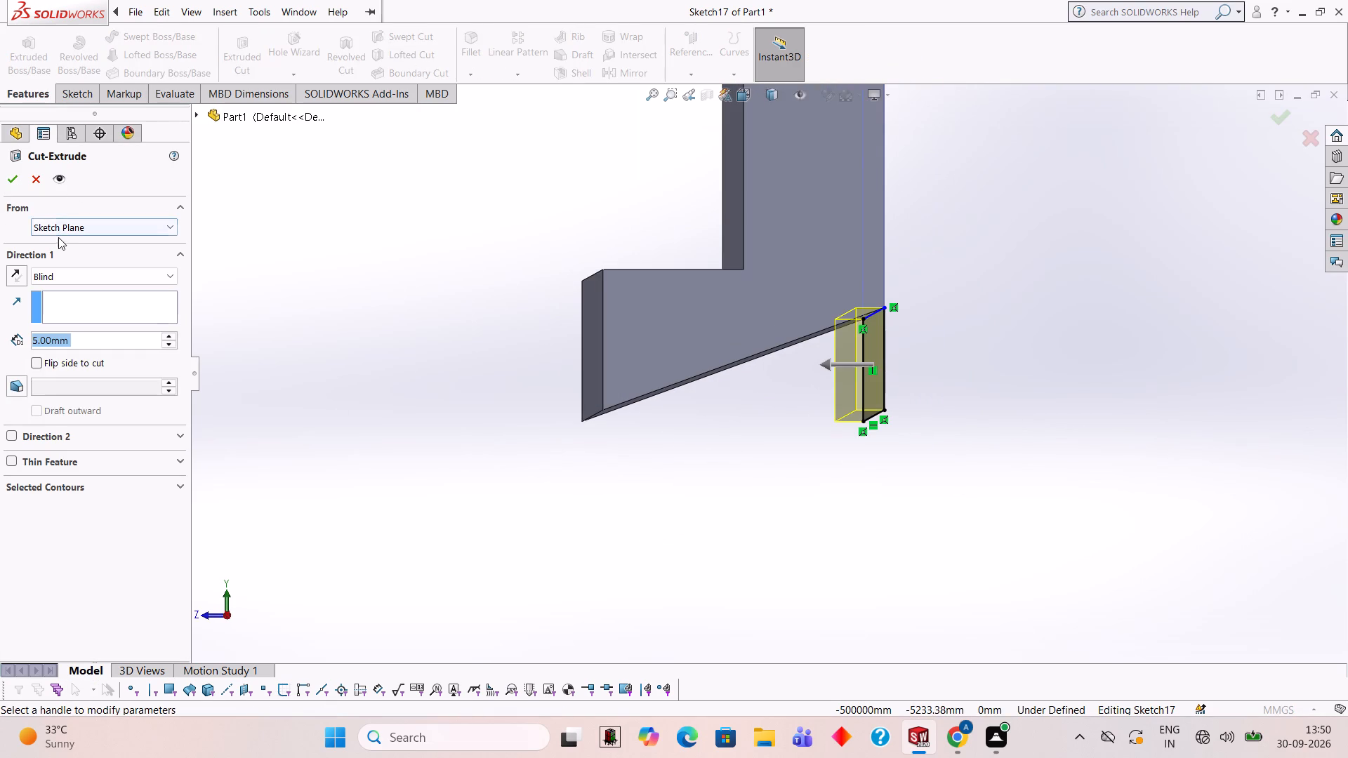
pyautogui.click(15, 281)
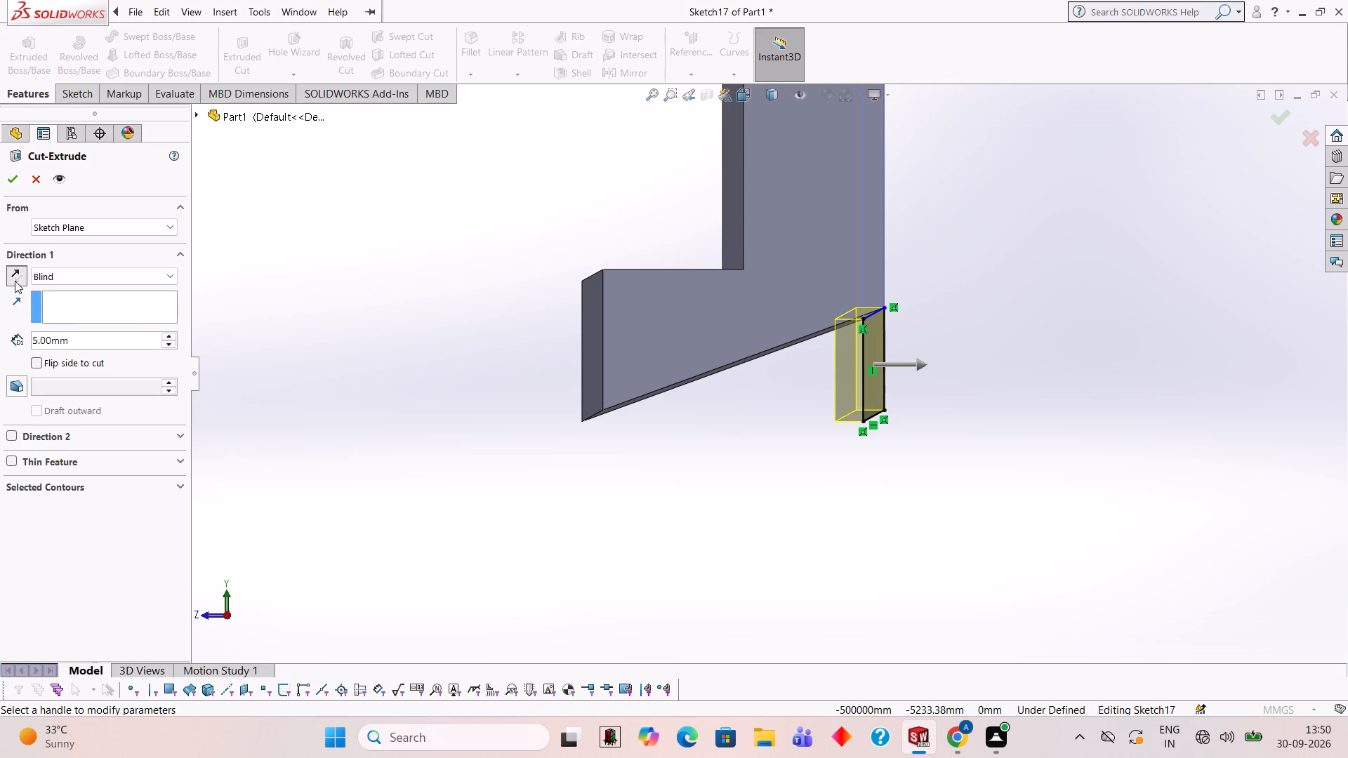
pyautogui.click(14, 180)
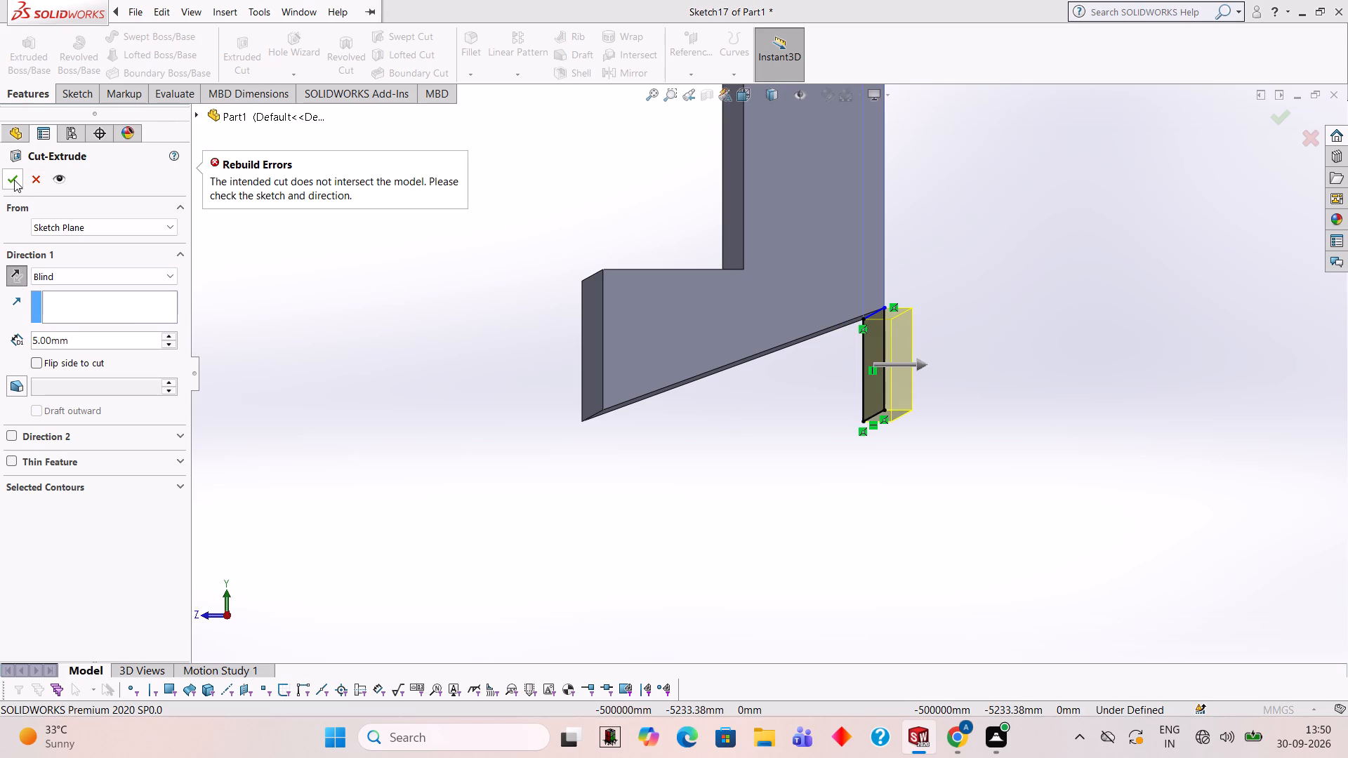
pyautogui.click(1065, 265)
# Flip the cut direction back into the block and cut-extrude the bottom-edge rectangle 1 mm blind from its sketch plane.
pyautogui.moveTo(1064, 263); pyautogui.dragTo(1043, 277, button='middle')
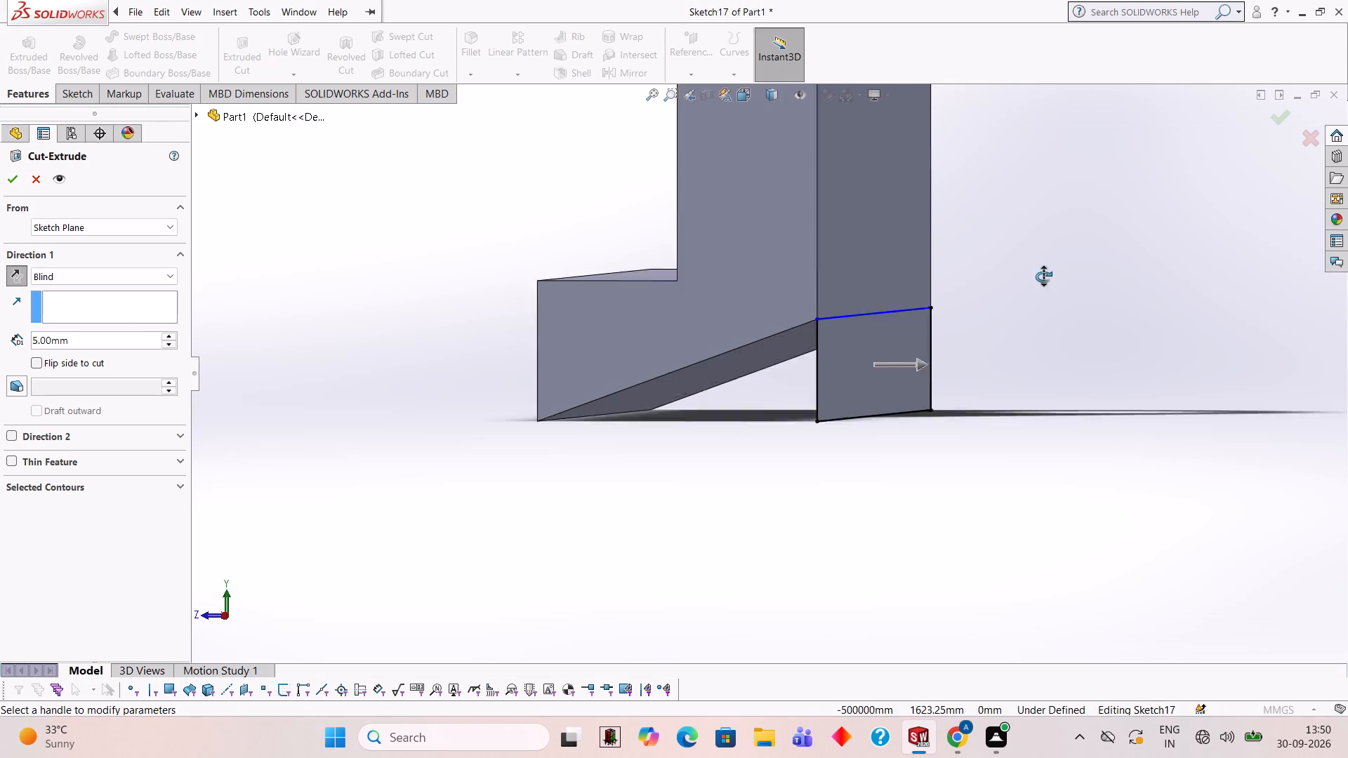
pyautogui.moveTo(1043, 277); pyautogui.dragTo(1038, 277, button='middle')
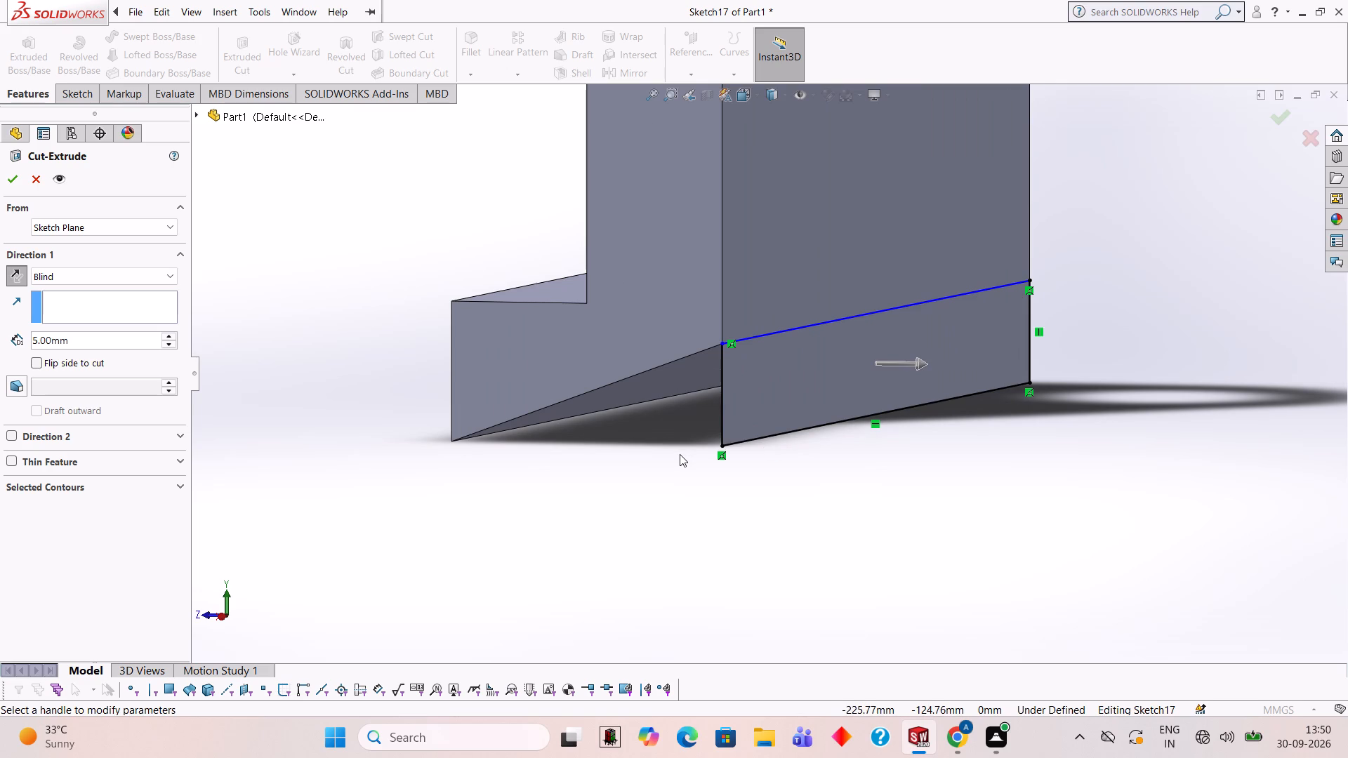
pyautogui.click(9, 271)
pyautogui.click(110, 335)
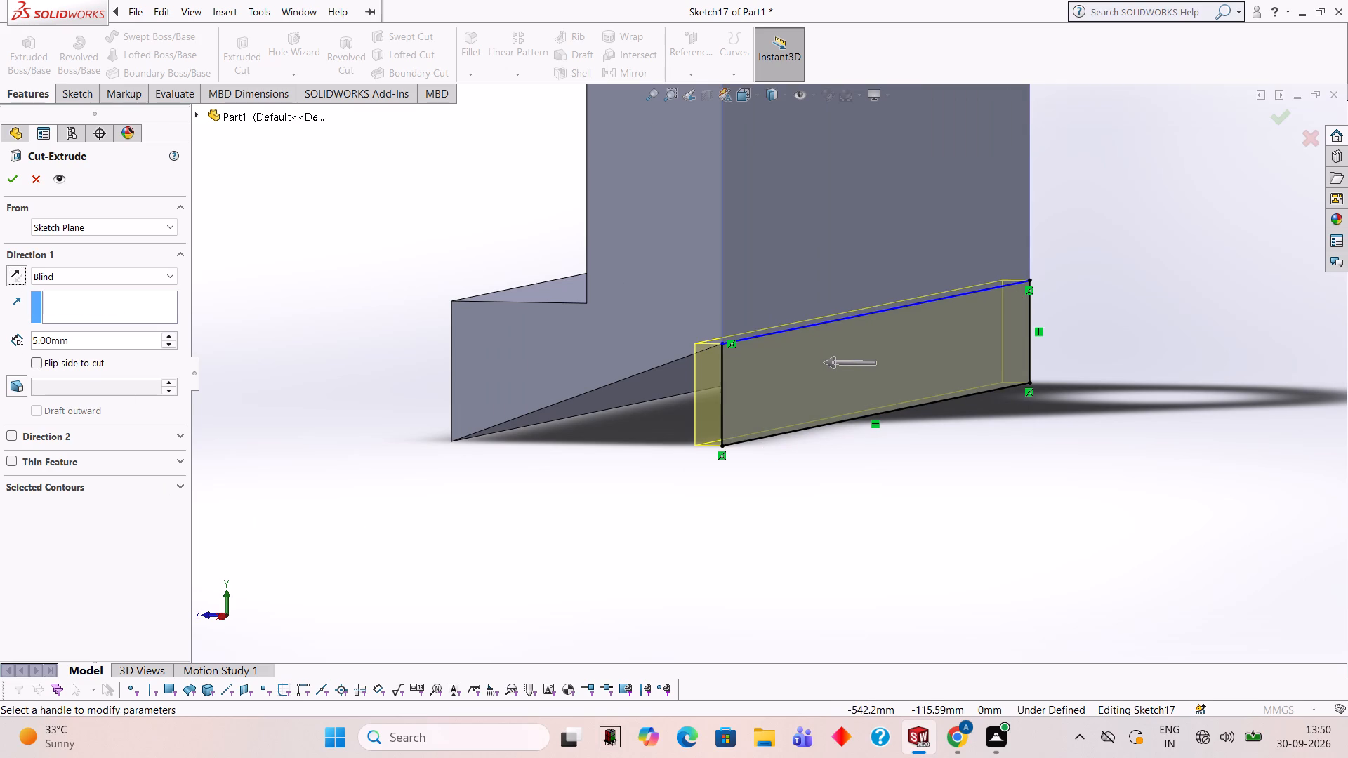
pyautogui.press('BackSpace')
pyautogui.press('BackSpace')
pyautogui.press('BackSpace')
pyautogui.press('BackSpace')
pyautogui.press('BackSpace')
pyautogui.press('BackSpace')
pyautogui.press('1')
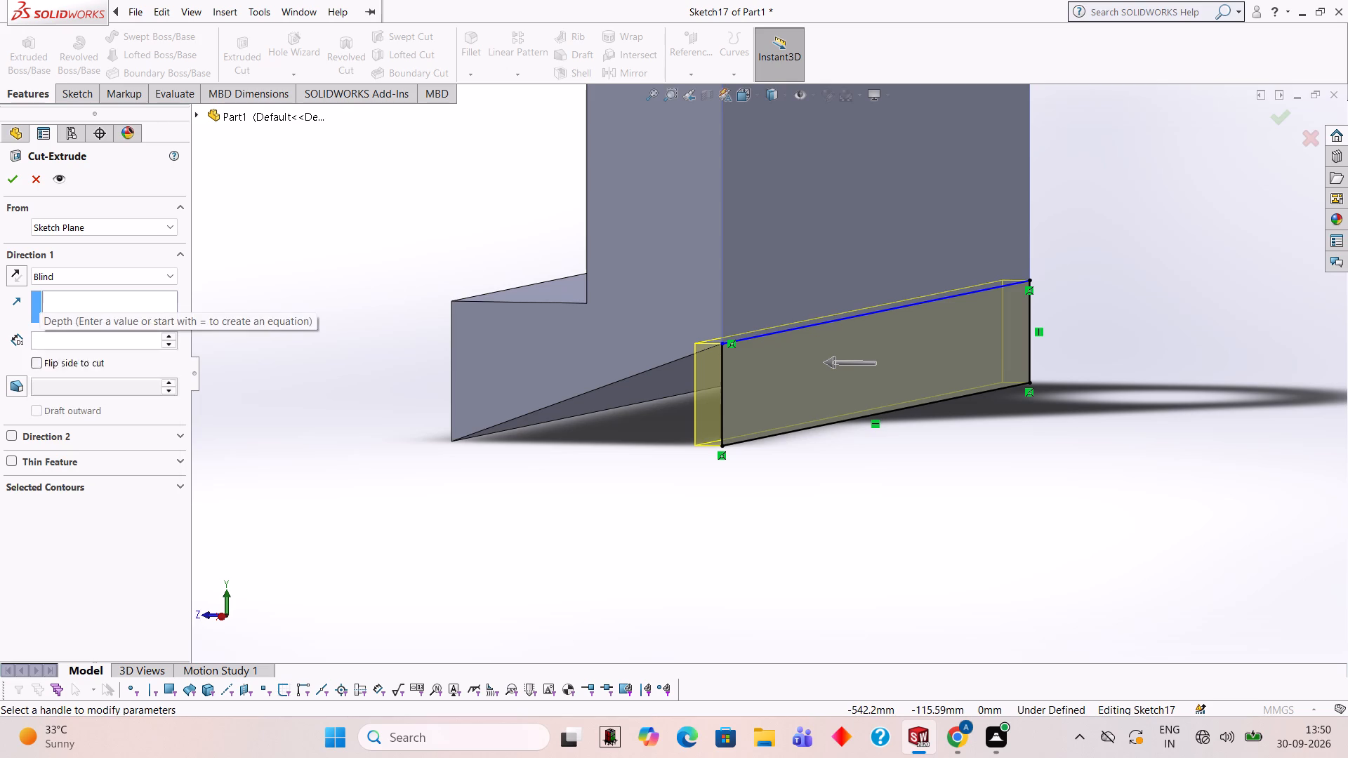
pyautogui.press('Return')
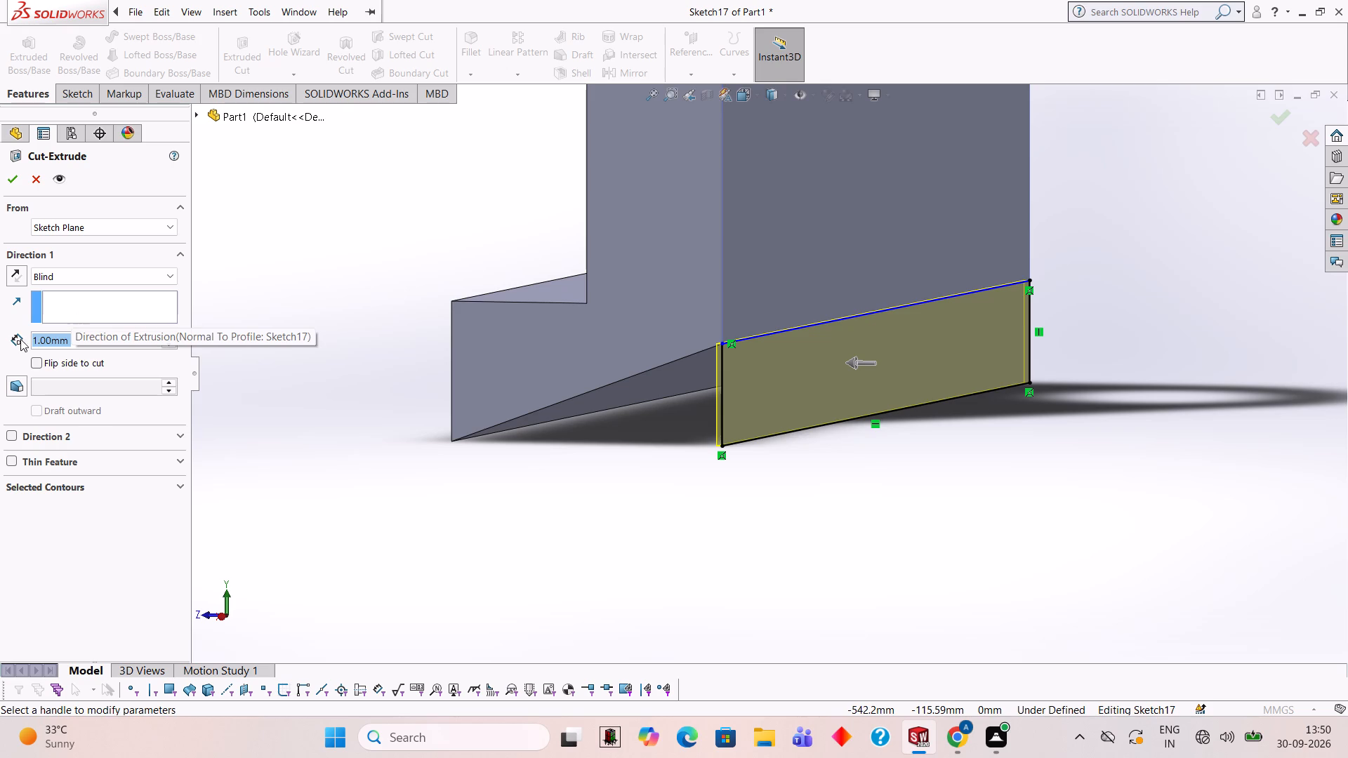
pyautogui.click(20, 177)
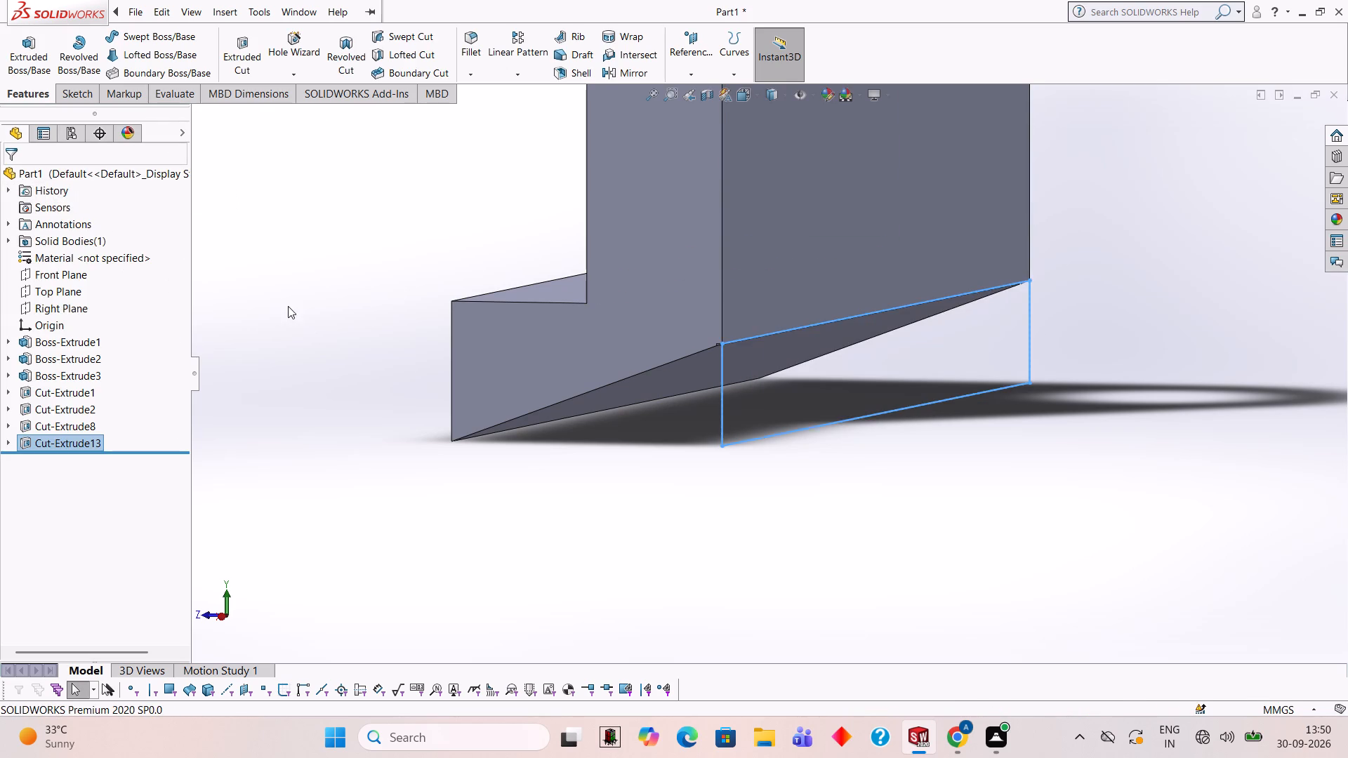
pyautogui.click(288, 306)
# Examine the bottom edge of the lug-side face where the 1 mm cut meets the sloped underside.
pyautogui.moveTo(539, 395); pyautogui.dragTo(555, 389, button='middle')
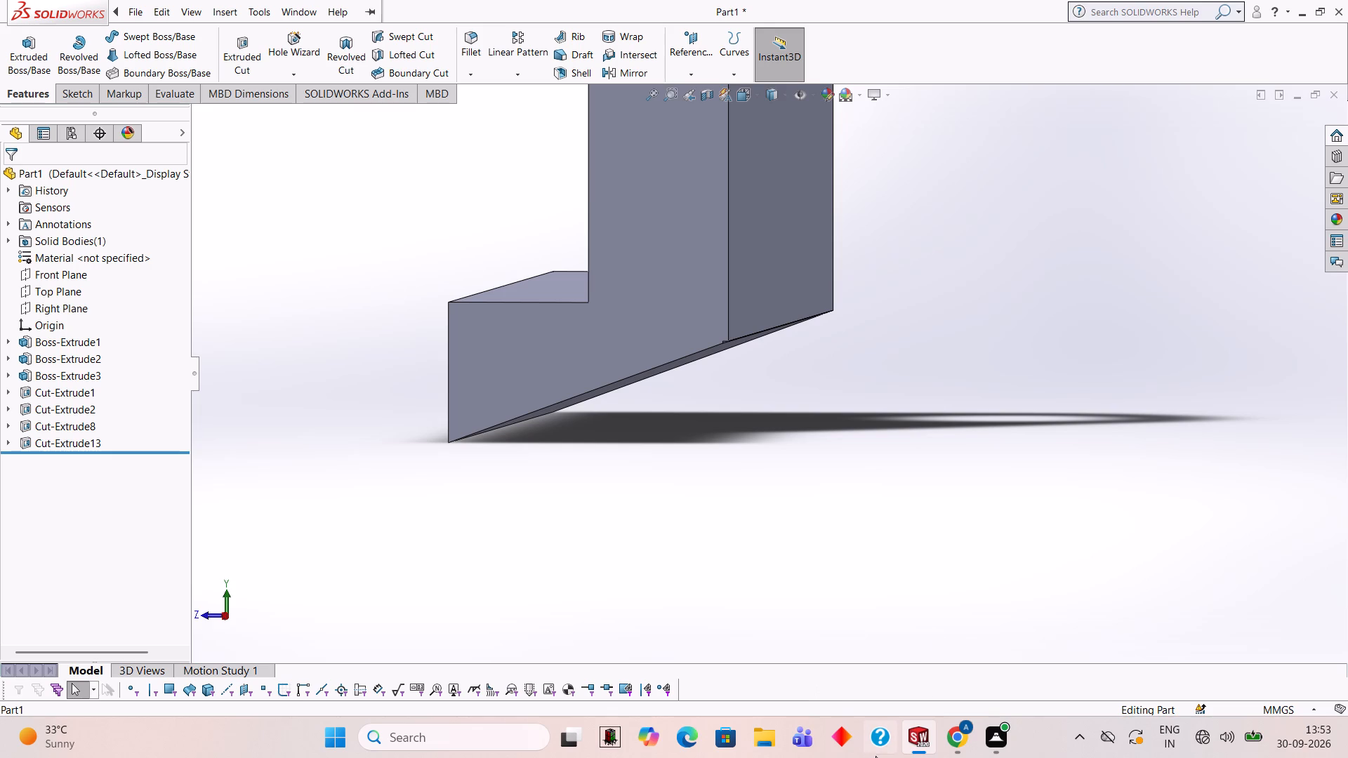
pyautogui.moveTo(1026, 340); pyautogui.dragTo(1047, 335, button='middle')
pyautogui.scroll(-3, 1005, 314)
pyautogui.moveTo(957, 269); pyautogui.dragTo(925, 255, button='middle')
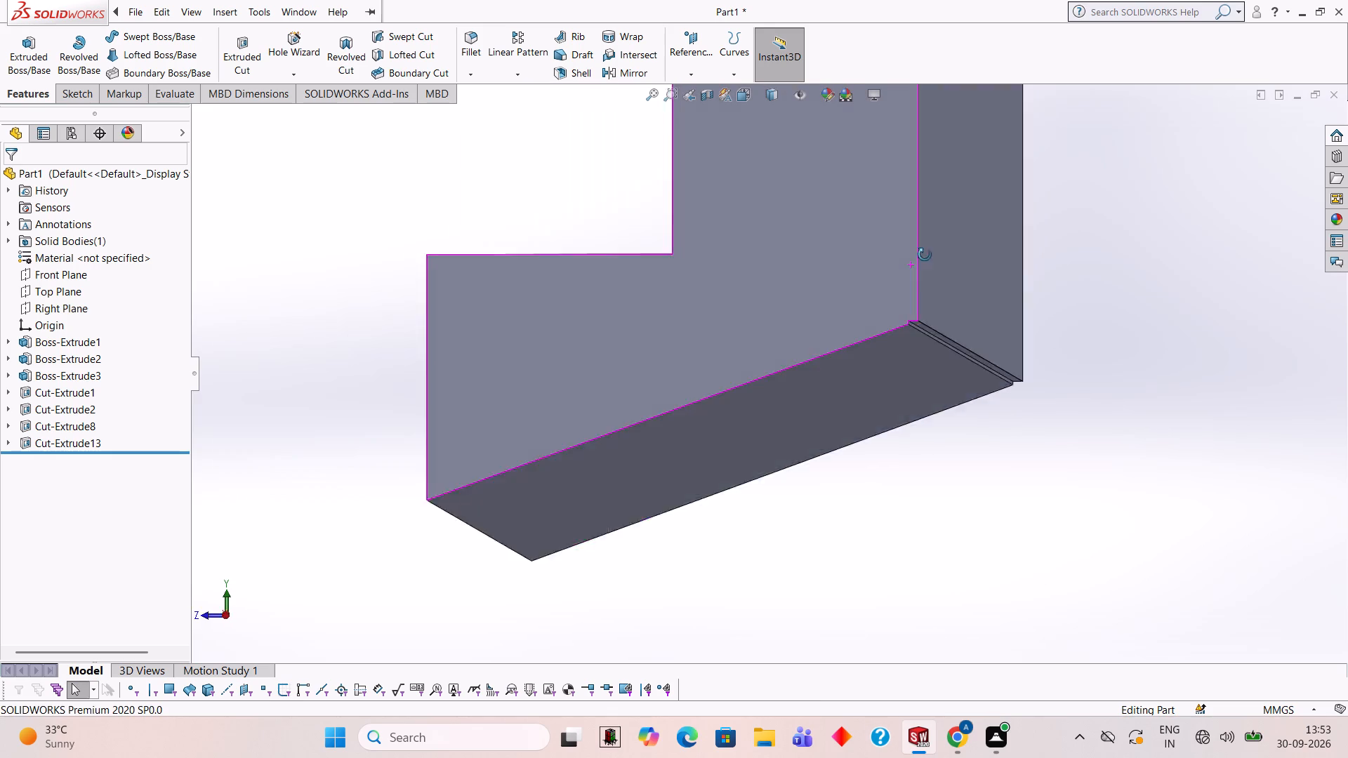
pyautogui.moveTo(925, 255); pyautogui.dragTo(940, 276, button='middle')
pyautogui.scroll(2, 941, 293)
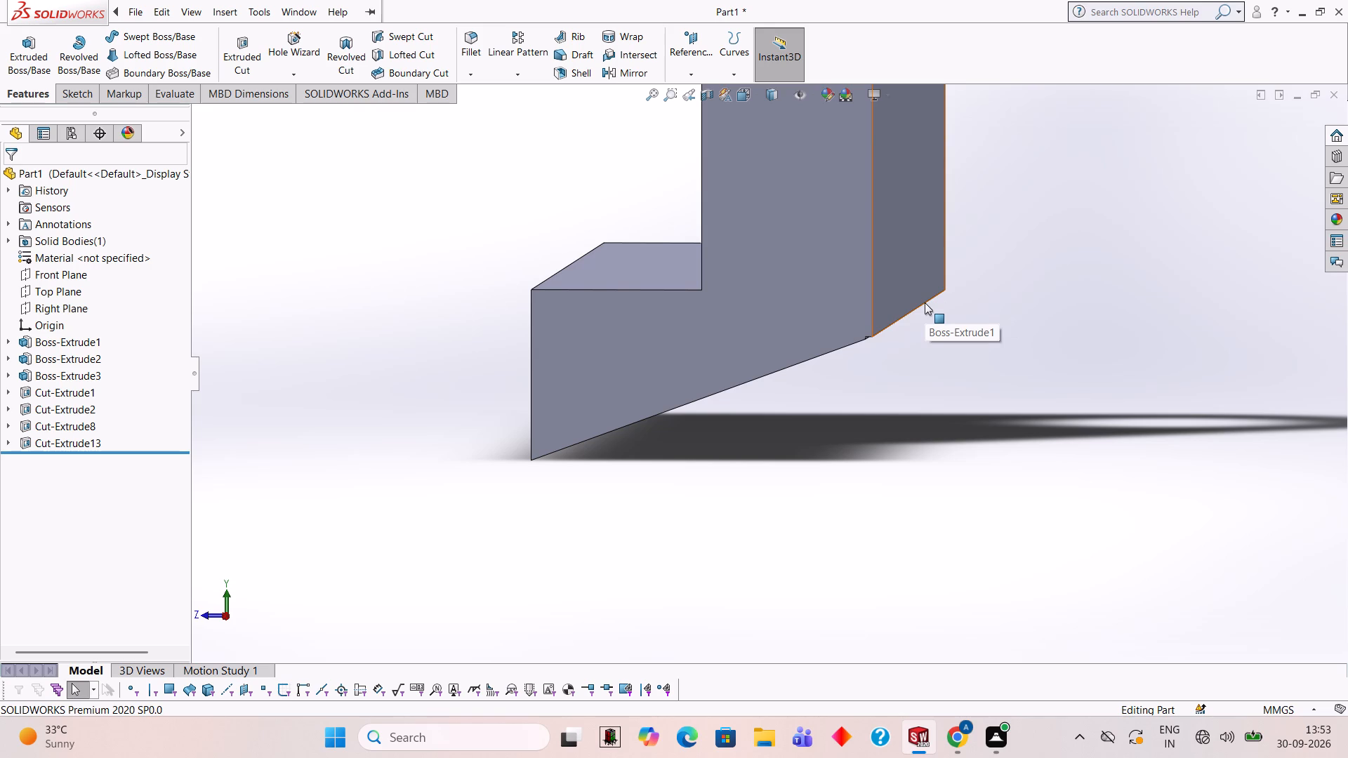
pyautogui.moveTo(925, 302); pyautogui.dragTo(934, 302, button='middle')
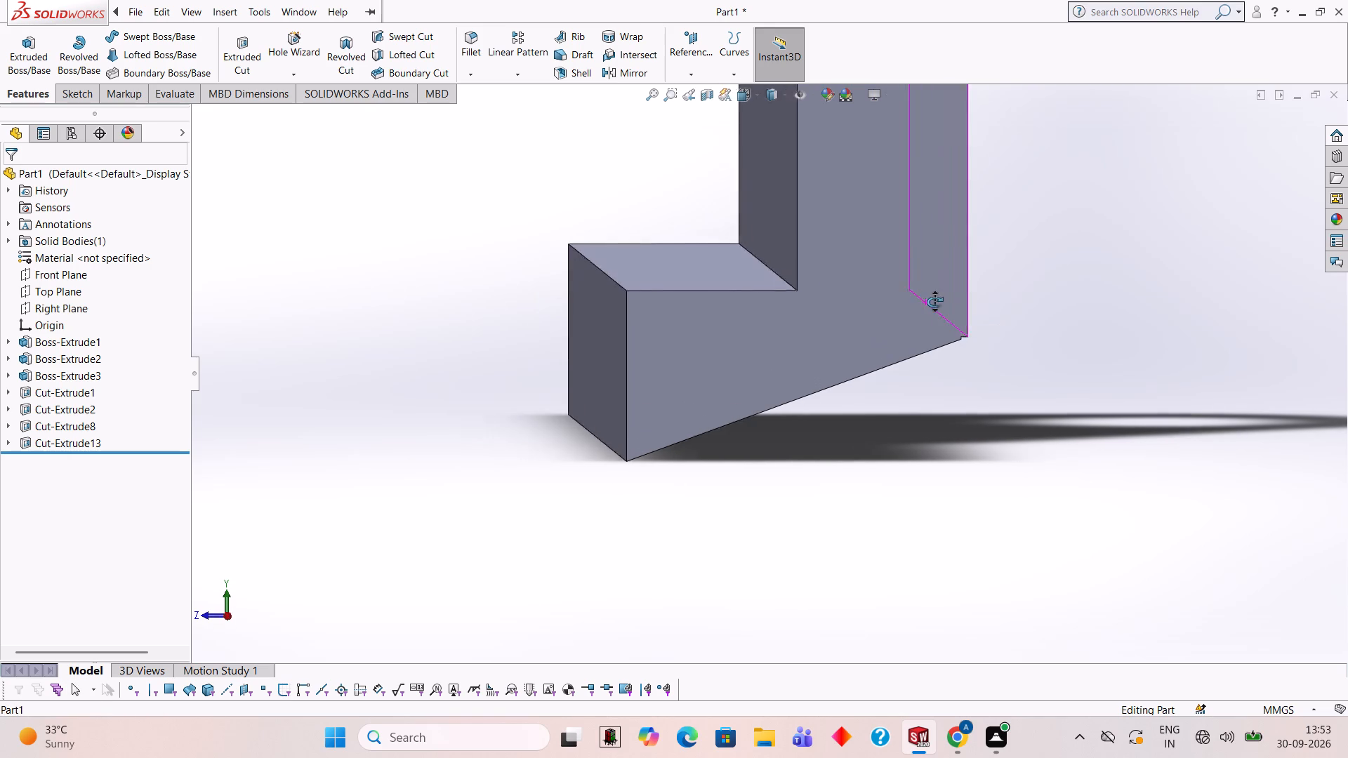
pyautogui.moveTo(934, 302); pyautogui.dragTo(913, 292, button='middle')
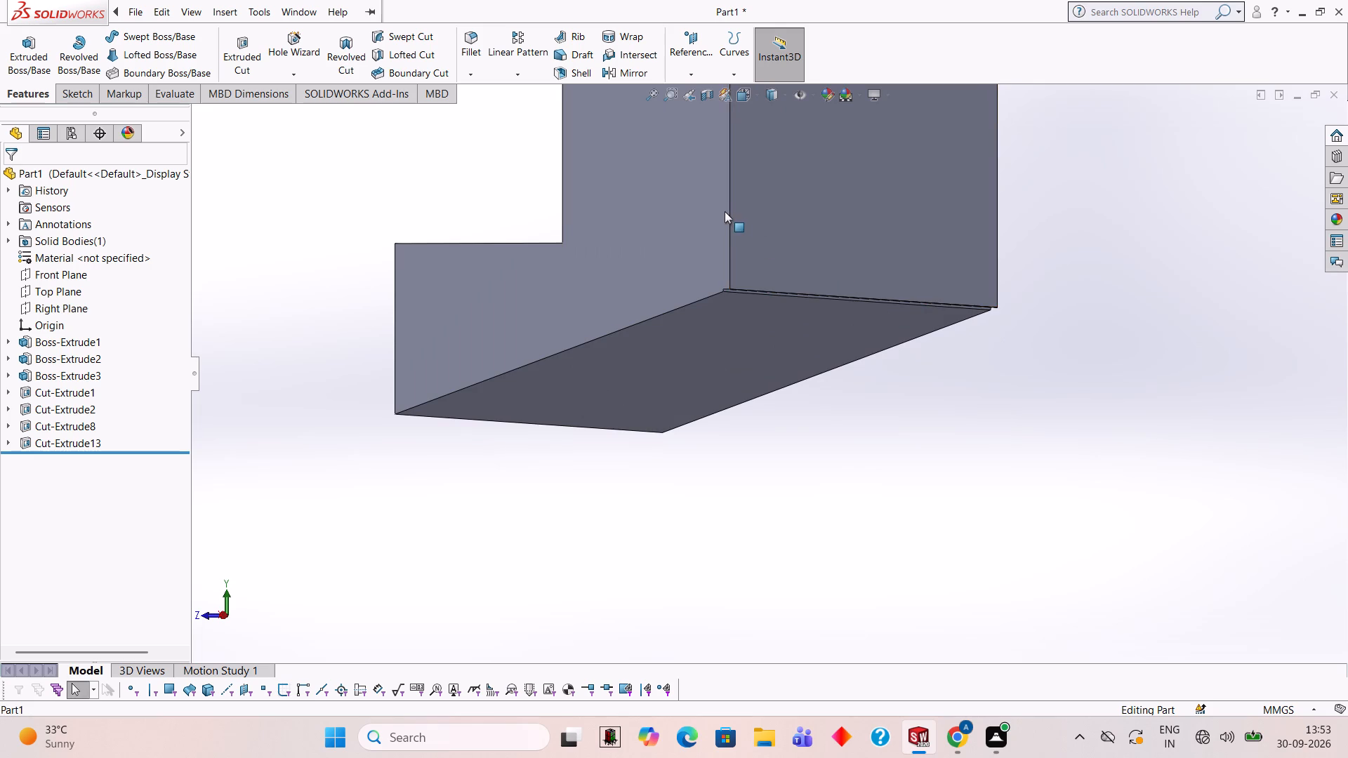
pyautogui.moveTo(734, 215); pyautogui.dragTo(758, 229, button='middle')
pyautogui.scroll(-2, 736, 222)
pyautogui.moveTo(914, 270); pyautogui.dragTo(883, 255, button='middle')
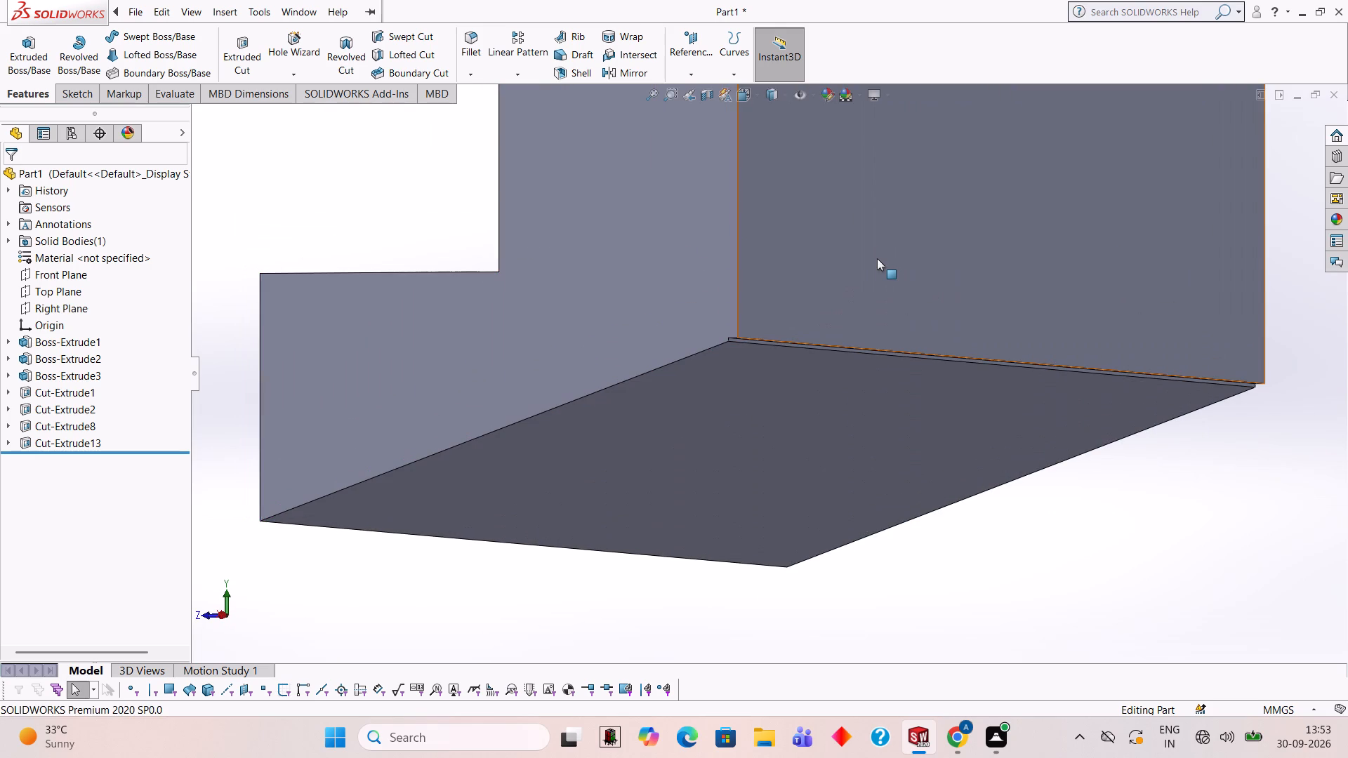
pyautogui.scroll(1, 864, 246)
pyautogui.moveTo(880, 253); pyautogui.dragTo(888, 258, button='middle')
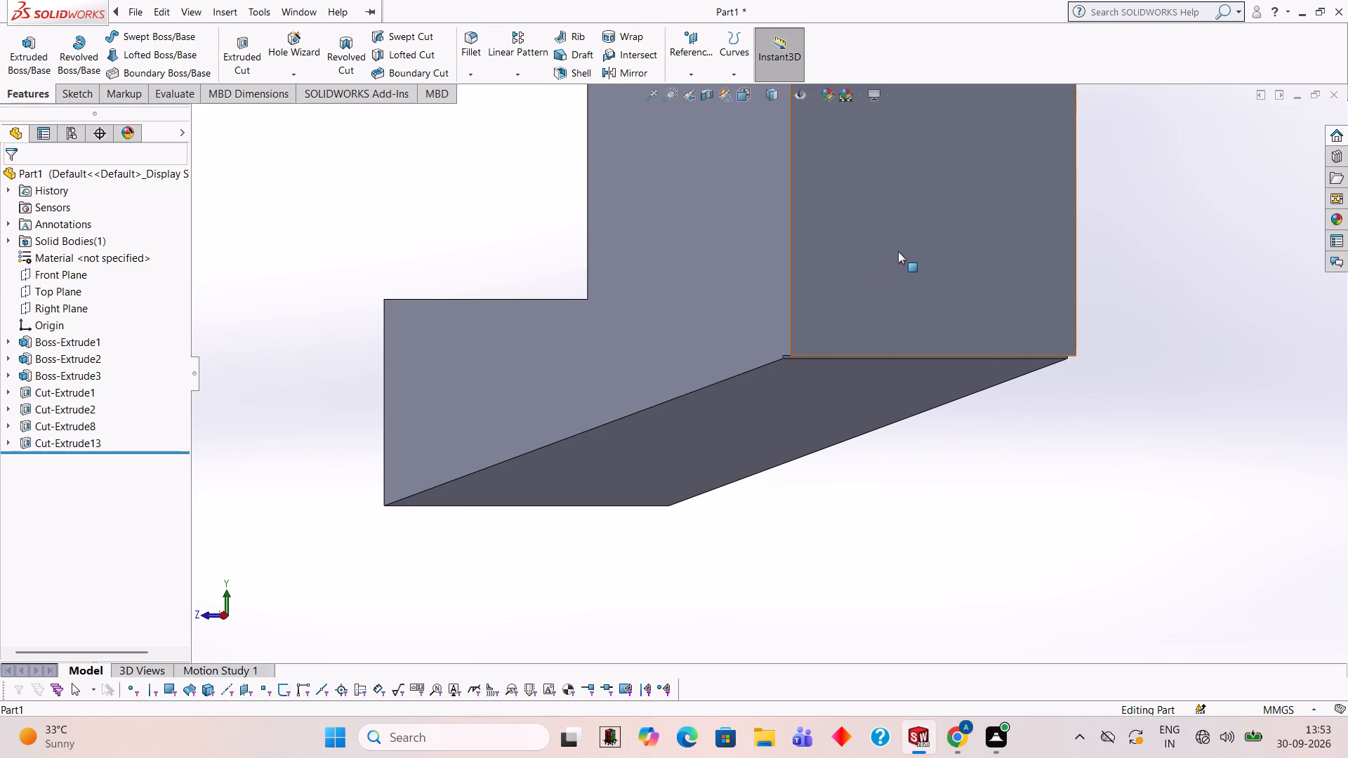
pyautogui.scroll(2, 898, 251)
pyautogui.moveTo(898, 251); pyautogui.dragTo(905, 251, button='middle')
pyautogui.scroll(2, 905, 251)
pyautogui.middleClick(905, 251)
pyautogui.scroll(1, 912, 248)
pyautogui.scroll(-1, 913, 248)
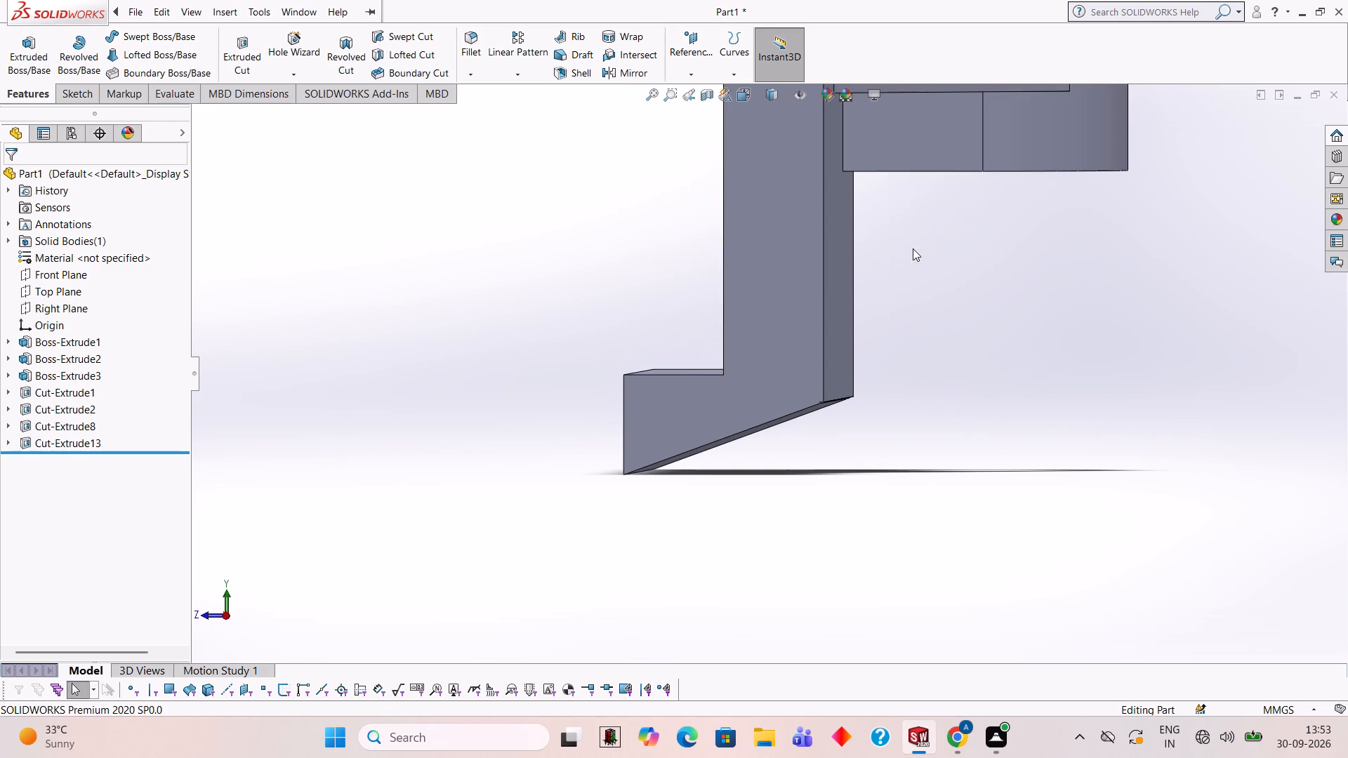
pyautogui.scroll(-2, 883, 267)
pyautogui.moveTo(852, 320); pyautogui.dragTo(835, 310, button='middle')
pyautogui.scroll(-2, 670, 267)
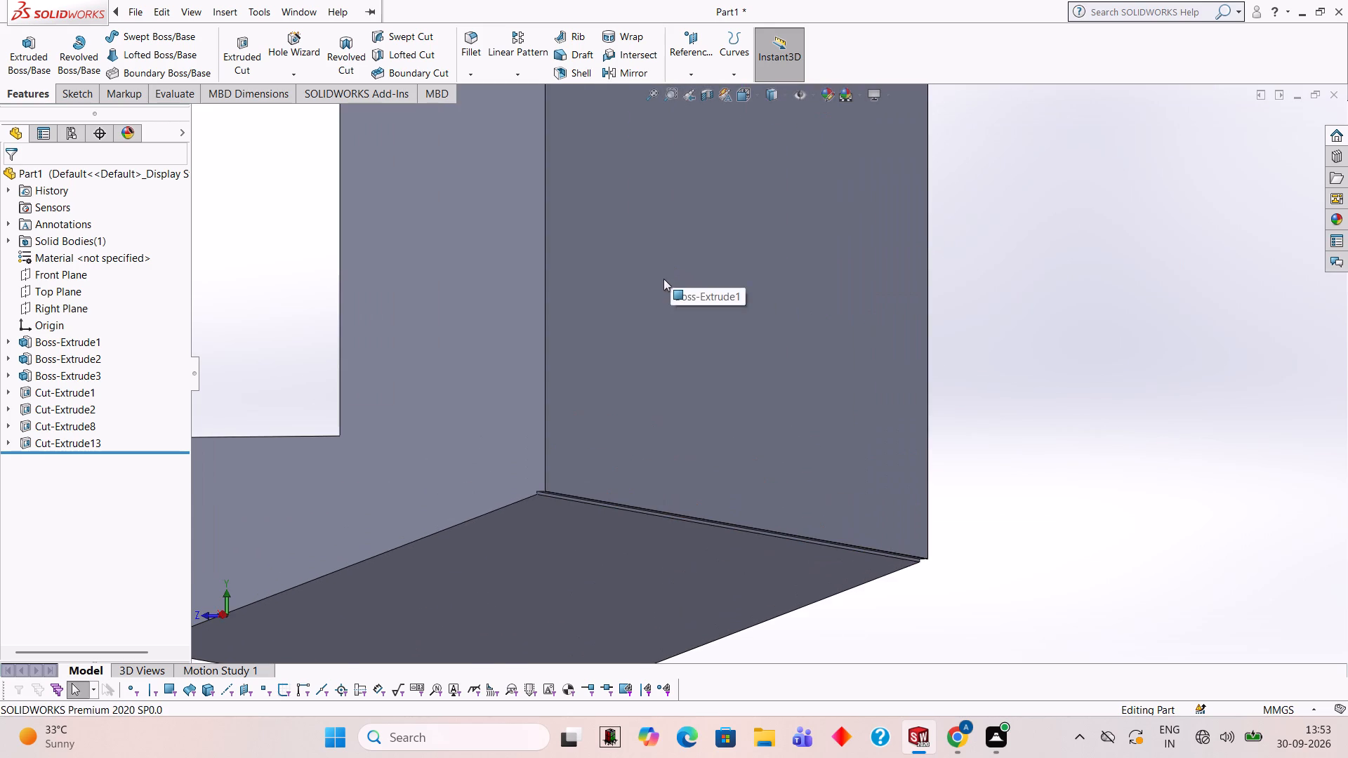
pyautogui.moveTo(663, 279); pyautogui.dragTo(678, 286, button='middle')
pyautogui.middleClick(671, 282)
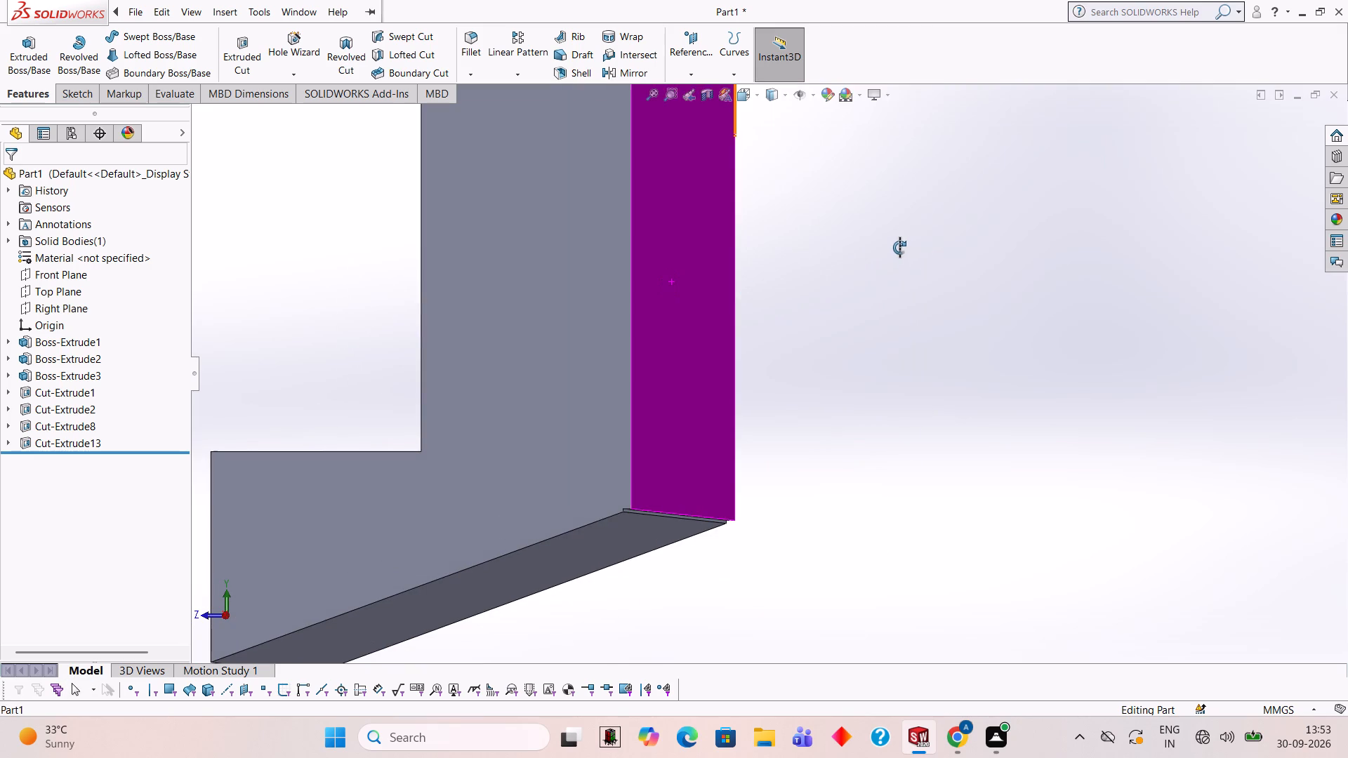
pyautogui.press('Escape')
pyautogui.middleClick(834, 255)
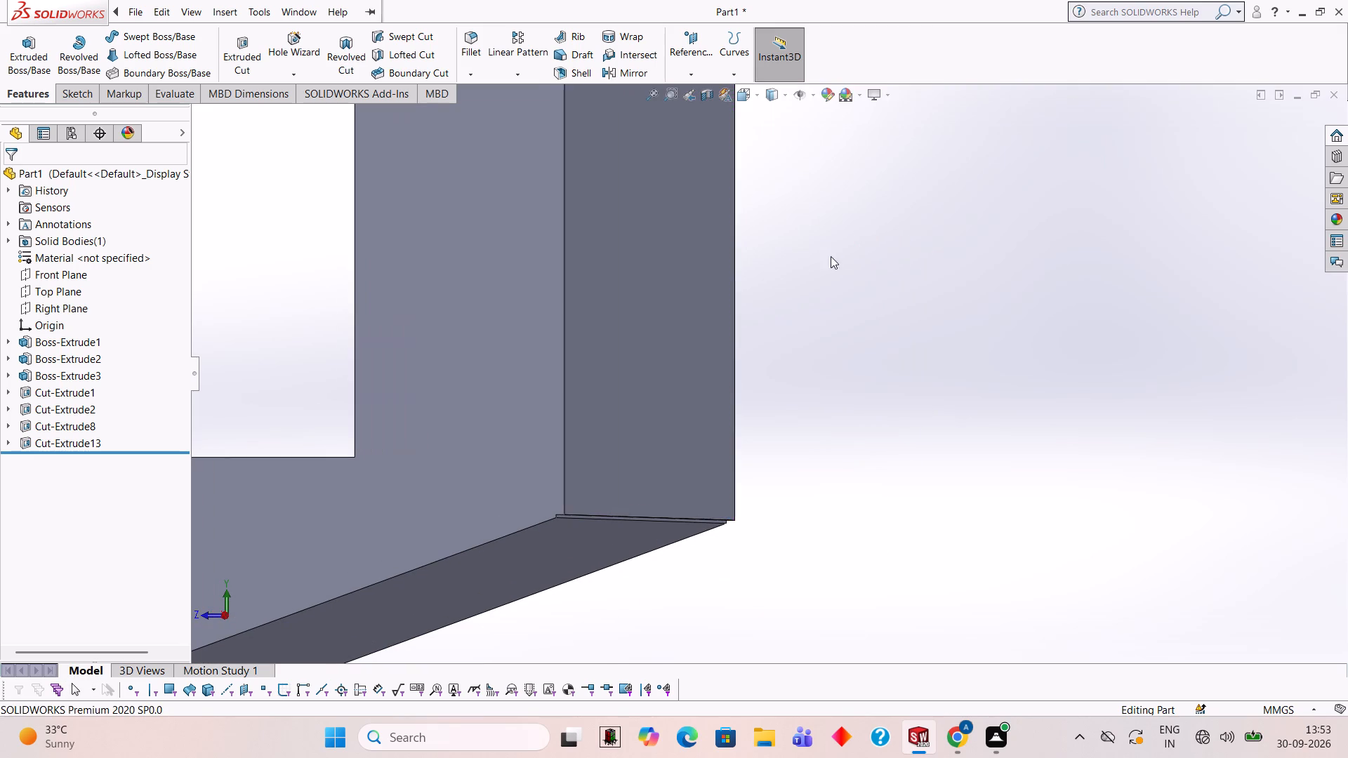
pyautogui.scroll(2, 633, 326)
pyautogui.scroll(-1, 617, 315)
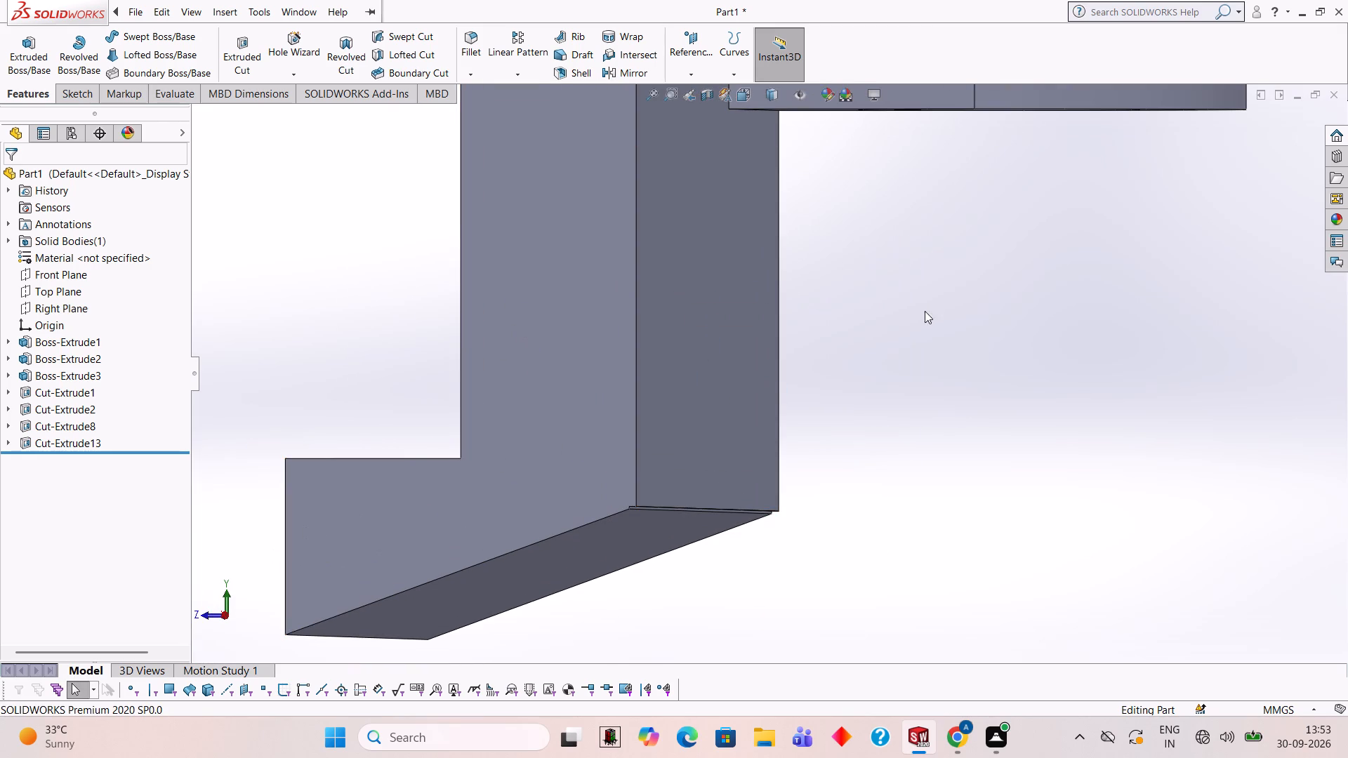
pyautogui.scroll(-1, 921, 274)
pyautogui.scroll(4, 923, 274)
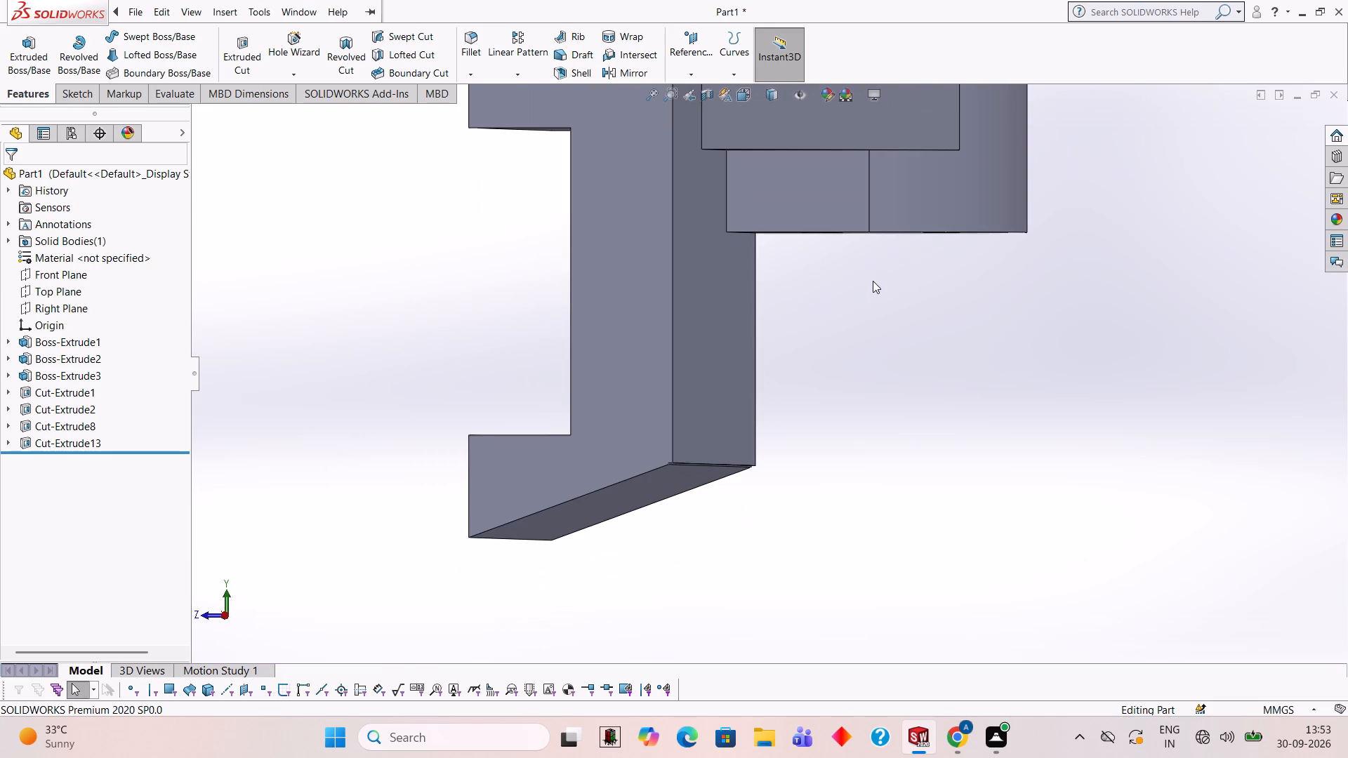
pyautogui.scroll(1, 873, 281)
pyautogui.scroll(-2, 873, 281)
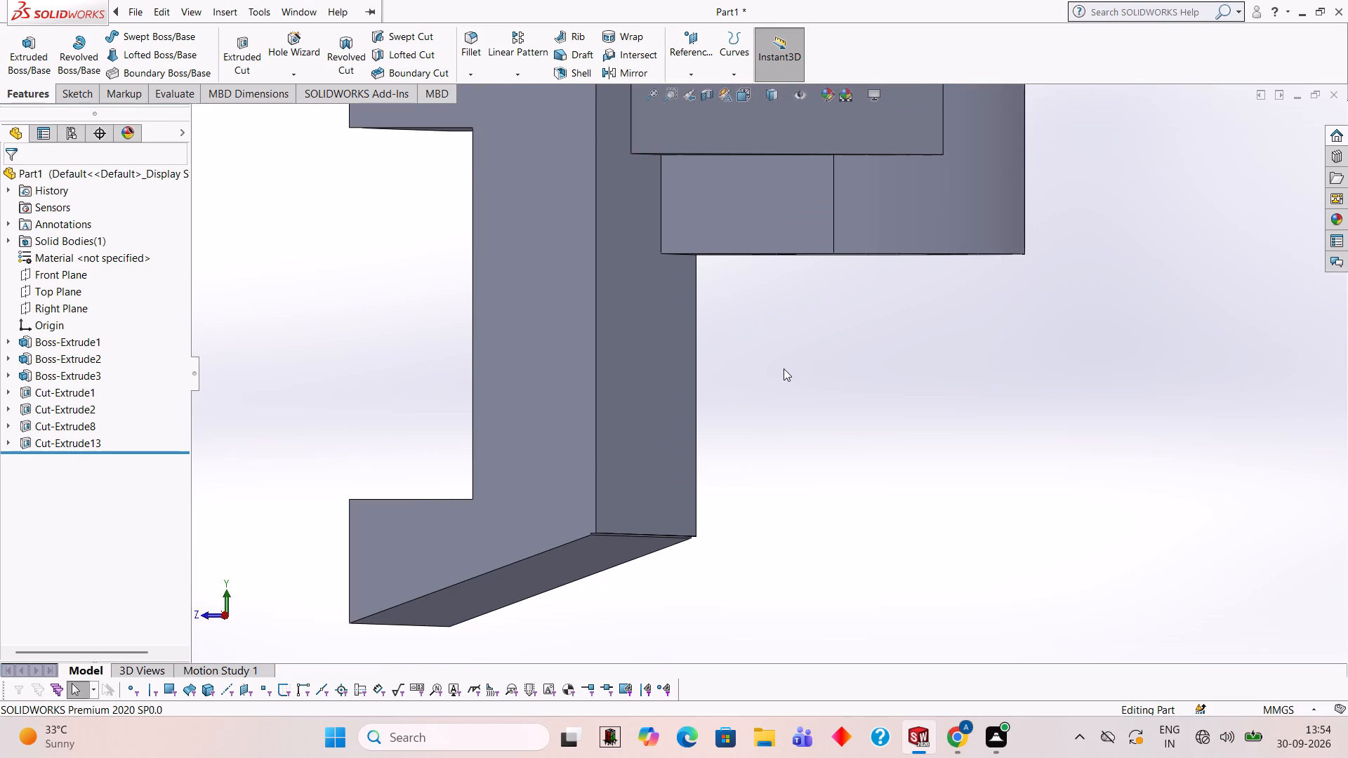
pyautogui.scroll(2, 784, 368)
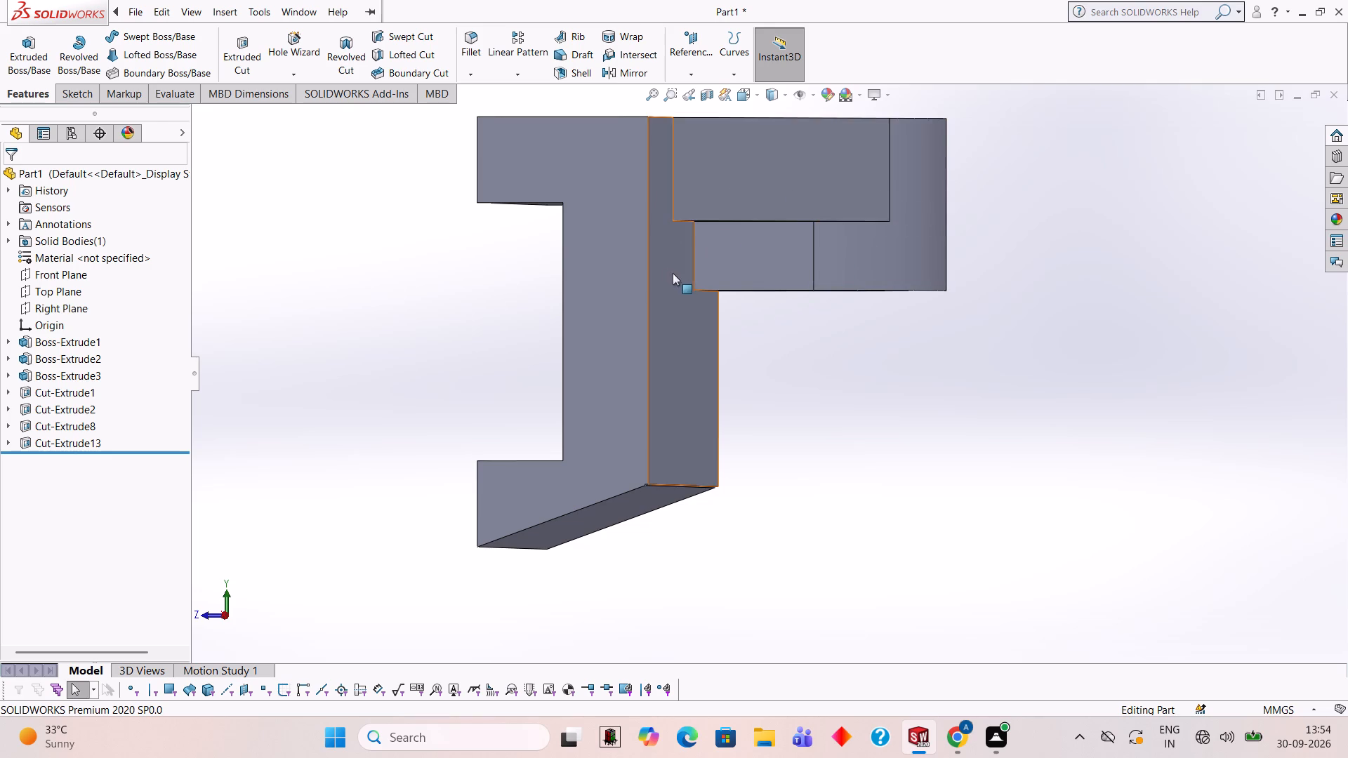
pyautogui.scroll(1, 696, 264)
pyautogui.scroll(-3, 720, 242)
pyautogui.scroll(2, 724, 248)
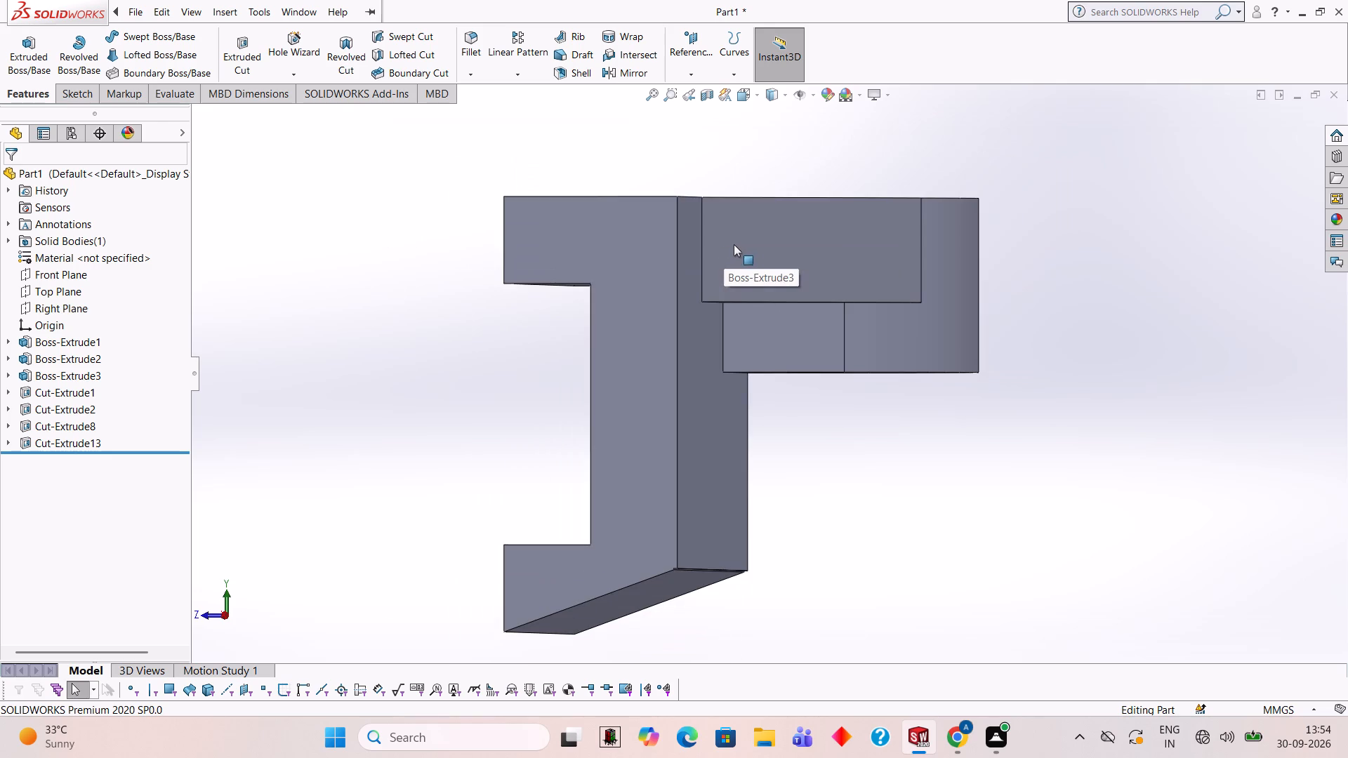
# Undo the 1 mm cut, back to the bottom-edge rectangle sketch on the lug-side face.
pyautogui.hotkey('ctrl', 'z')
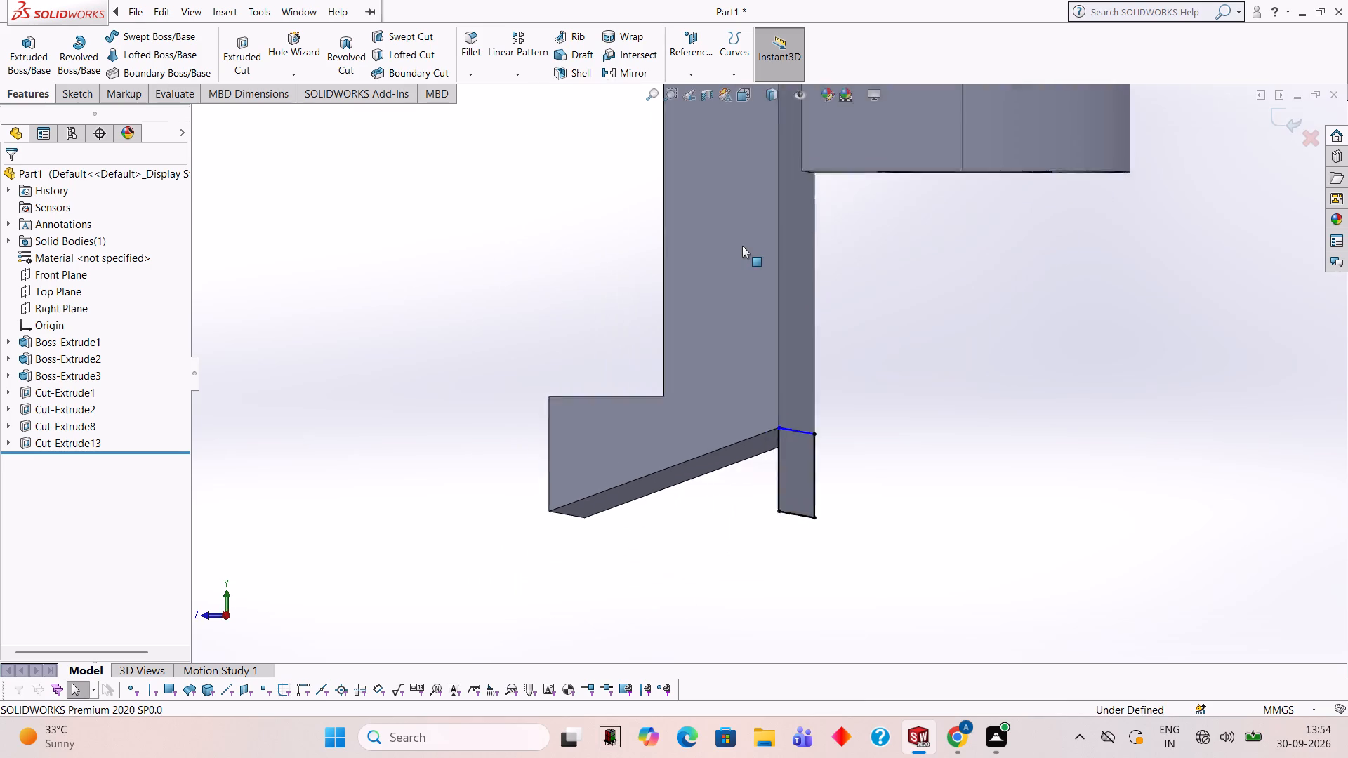
# Examine the bottom-edge rectangle sketch on the lug-side face and how it meets the sloped underside from several angles.
pyautogui.scroll(-8, 902, 286)
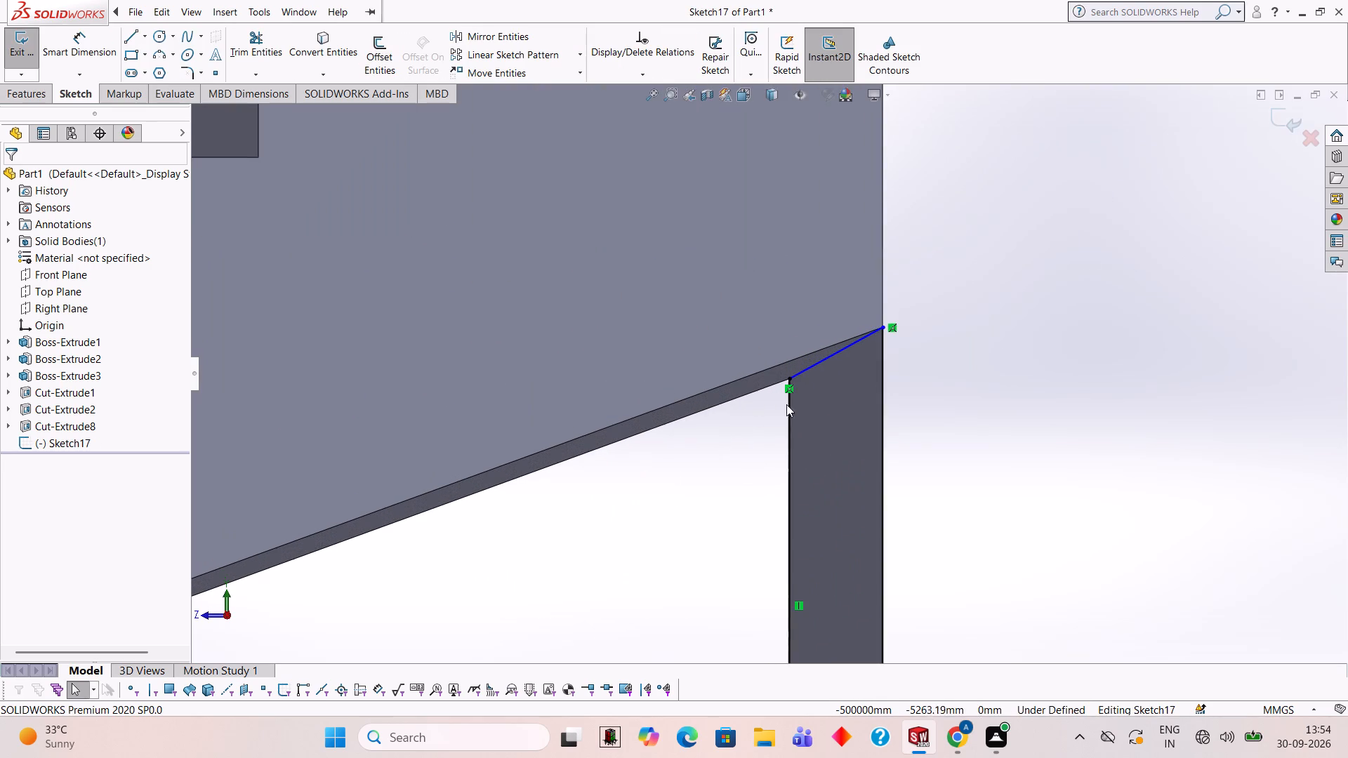
pyautogui.moveTo(904, 271); pyautogui.dragTo(904, 273, button='middle')
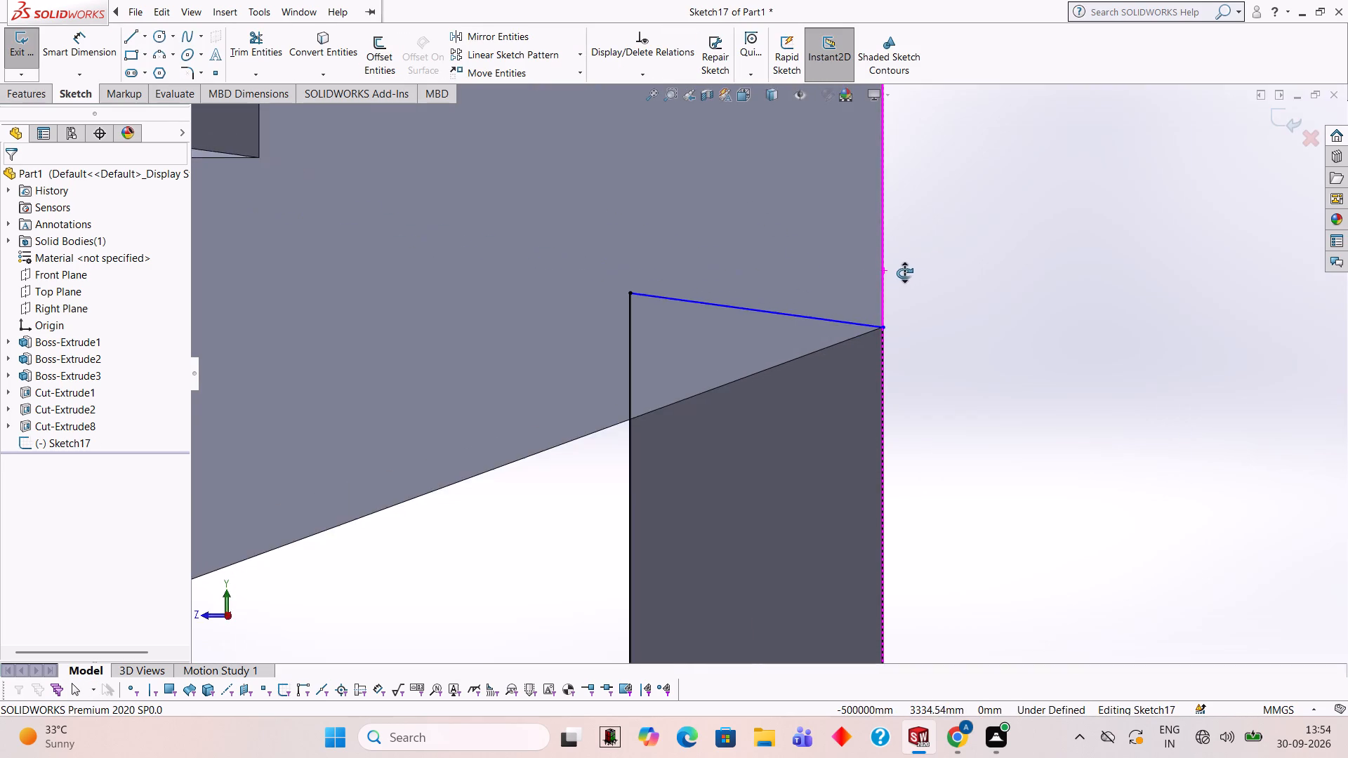
pyautogui.moveTo(904, 273); pyautogui.dragTo(883, 263, button='middle')
pyautogui.scroll(3, 874, 261)
pyautogui.scroll(2, 944, 322)
pyautogui.moveTo(976, 344); pyautogui.dragTo(974, 332, button='middle')
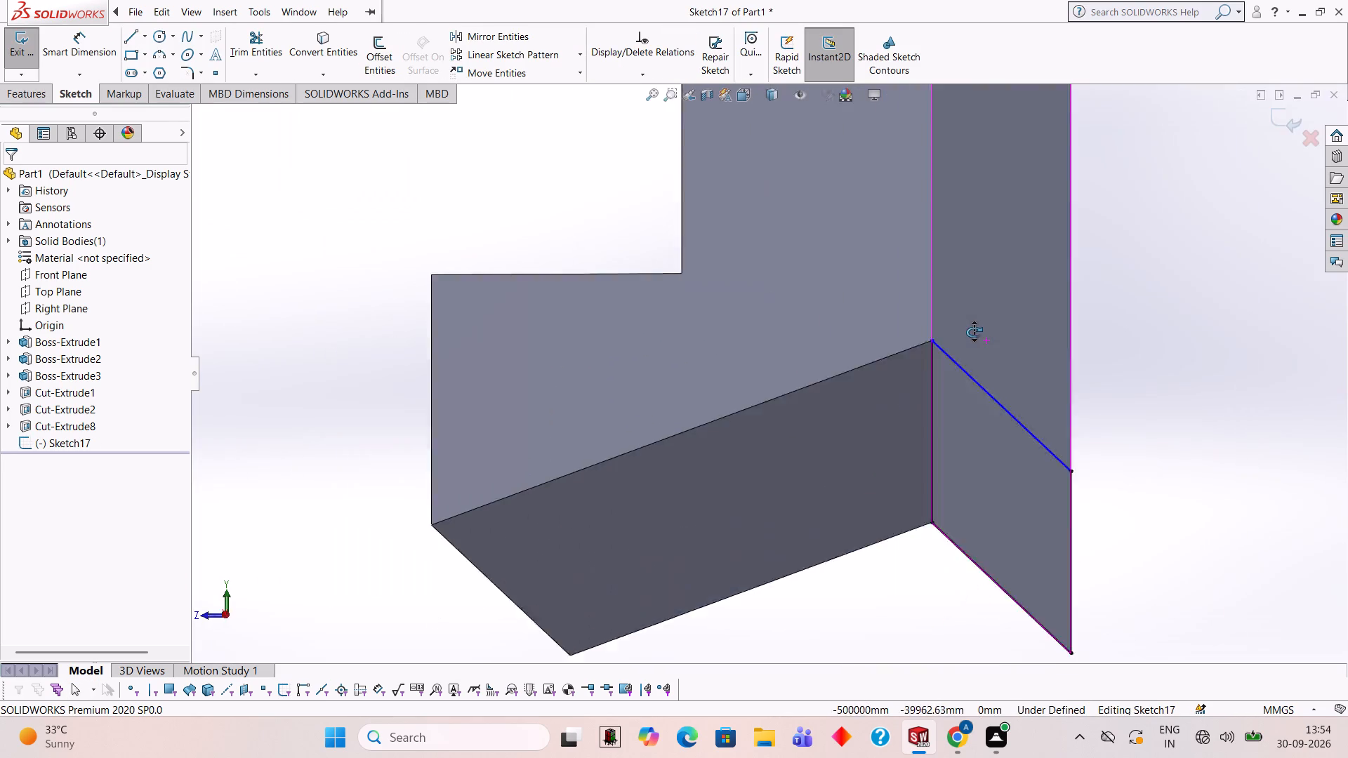
pyautogui.moveTo(974, 332); pyautogui.dragTo(987, 340, button='middle')
pyautogui.scroll(4, 980, 325)
pyautogui.moveTo(972, 308); pyautogui.dragTo(981, 313, button='middle')
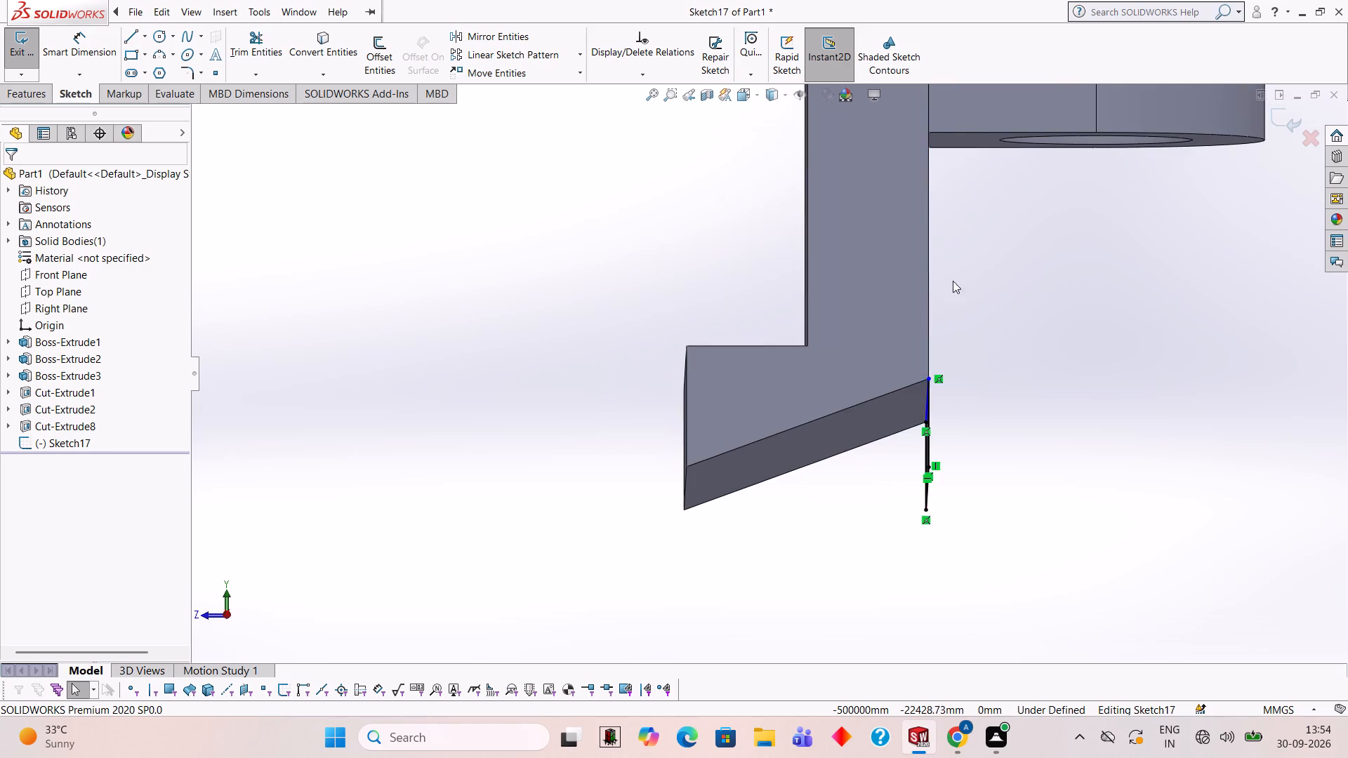
pyautogui.scroll(3, 951, 267)
pyautogui.scroll(-2, 944, 245)
pyautogui.moveTo(863, 300); pyautogui.dragTo(862, 300, button='middle')
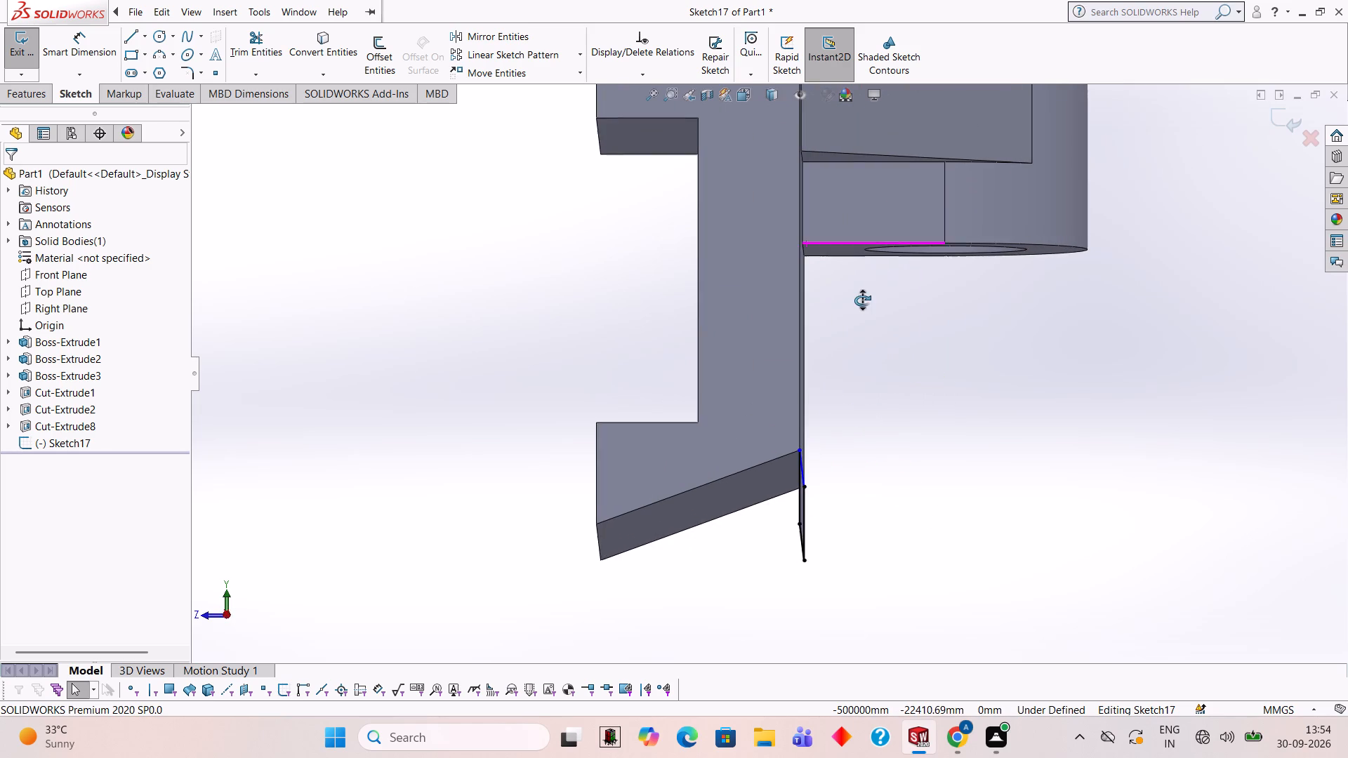
pyautogui.moveTo(862, 300); pyautogui.dragTo(852, 323, button='middle')
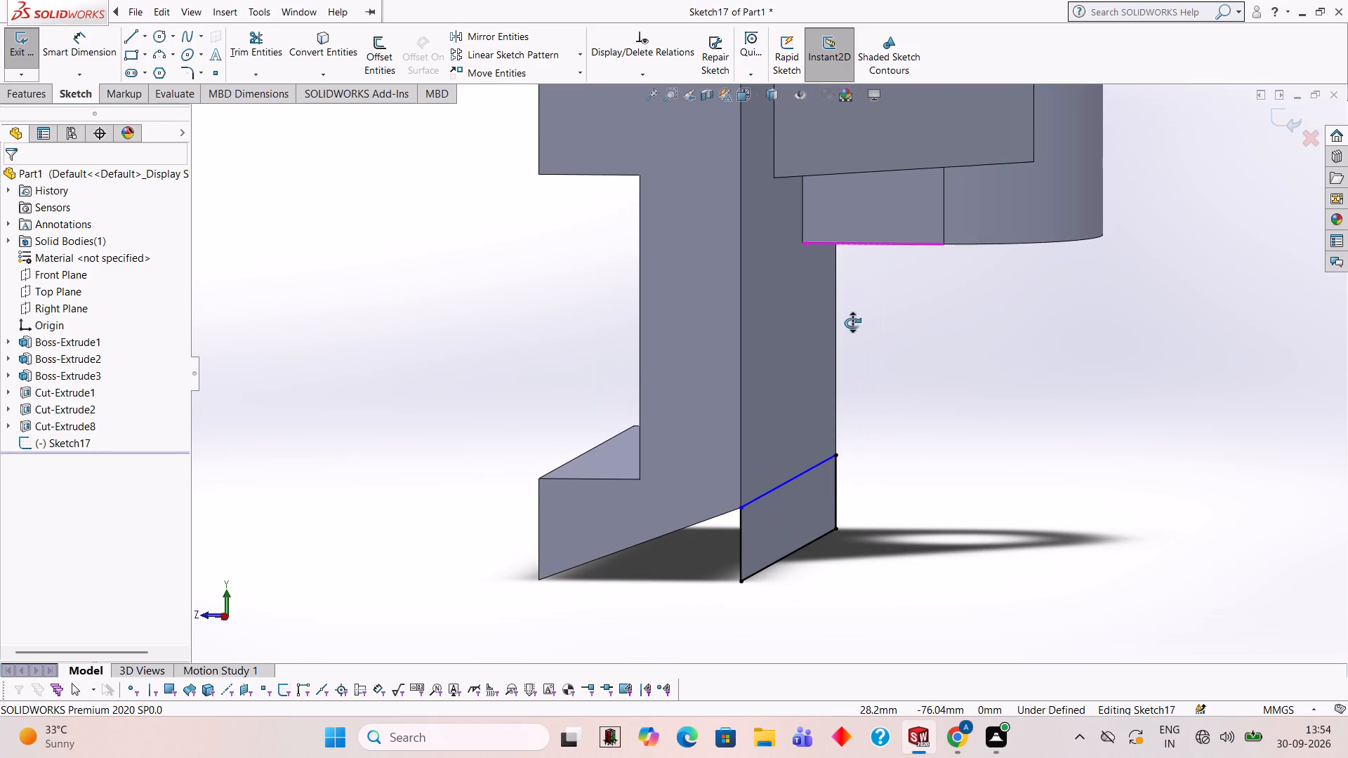
pyautogui.moveTo(852, 323); pyautogui.dragTo(852, 322, button='middle')
pyautogui.scroll(1, 838, 288)
pyautogui.scroll(-1, 832, 313)
pyautogui.moveTo(838, 319); pyautogui.dragTo(843, 321, button='middle')
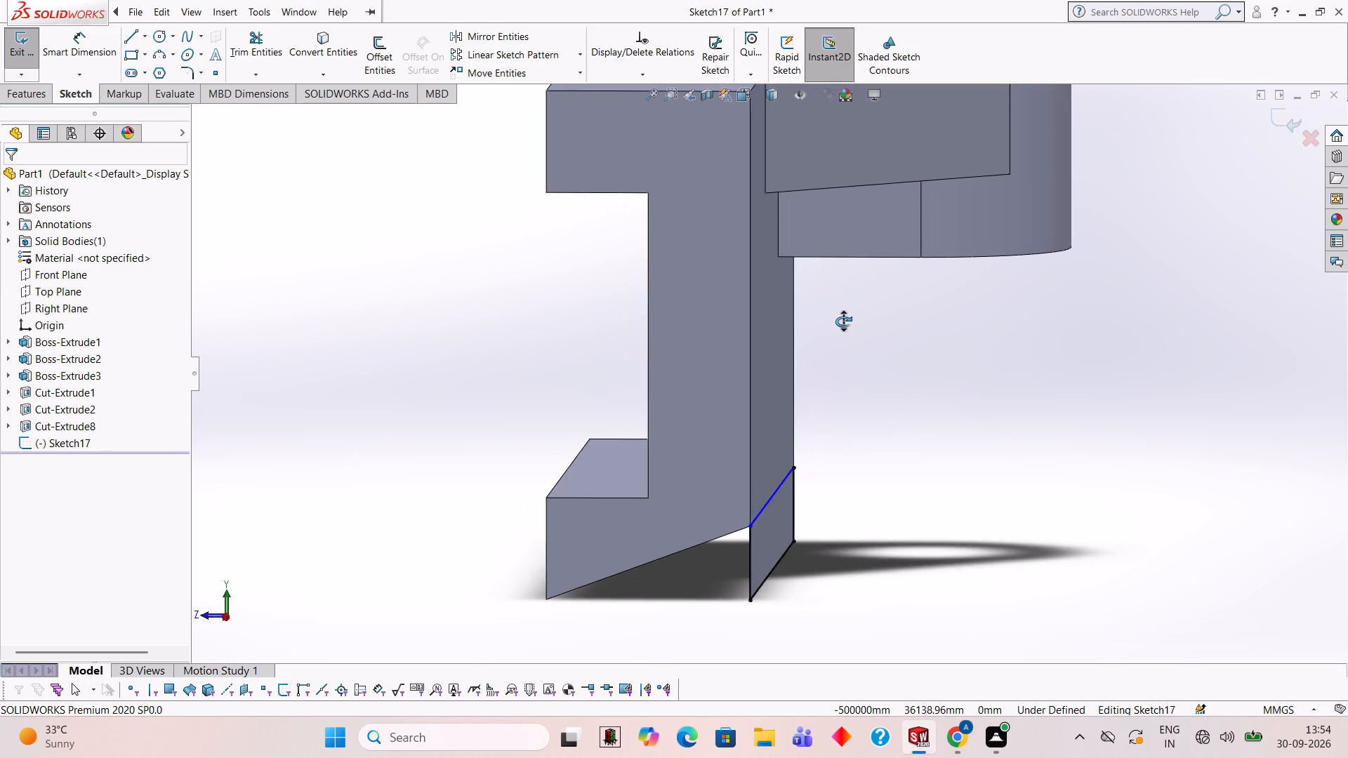
pyautogui.moveTo(843, 321); pyautogui.dragTo(836, 310, button='middle')
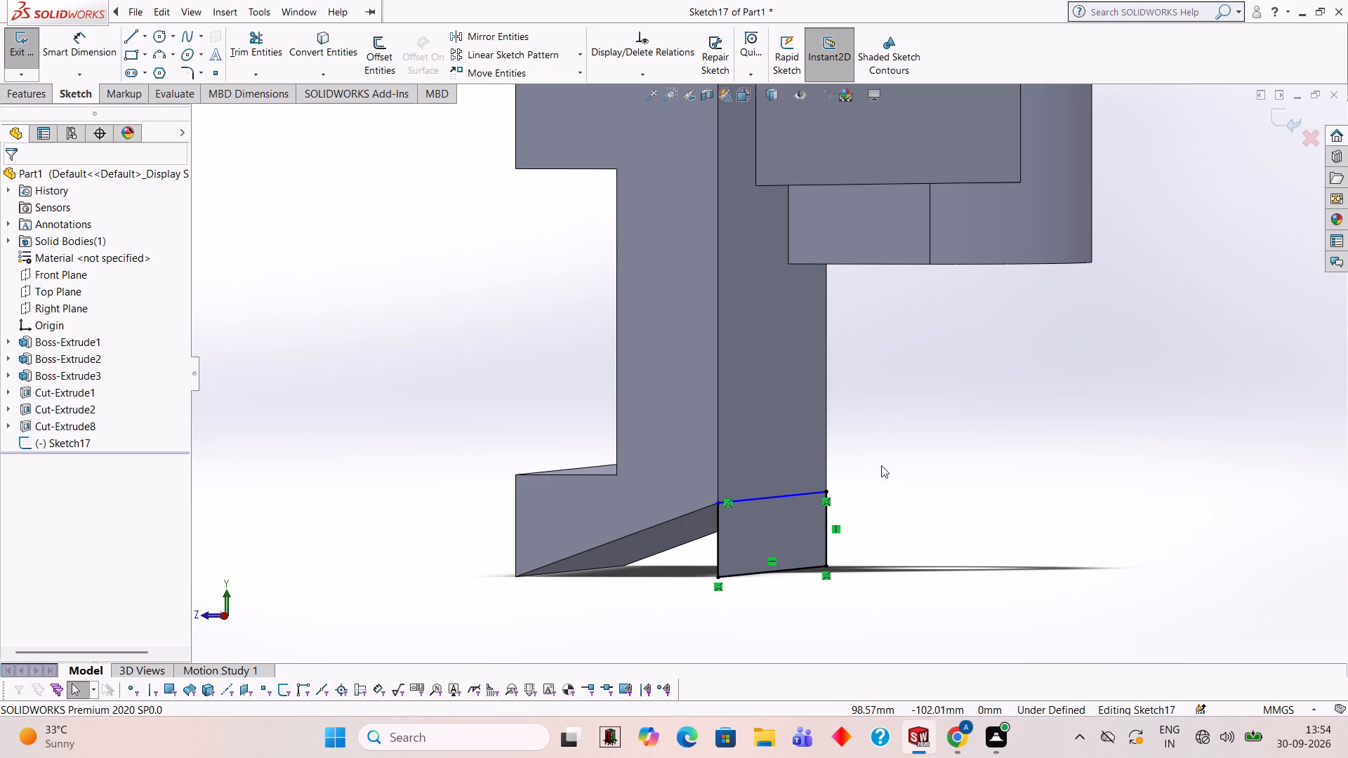
pyautogui.scroll(1, 918, 473)
pyautogui.scroll(-1, 901, 470)
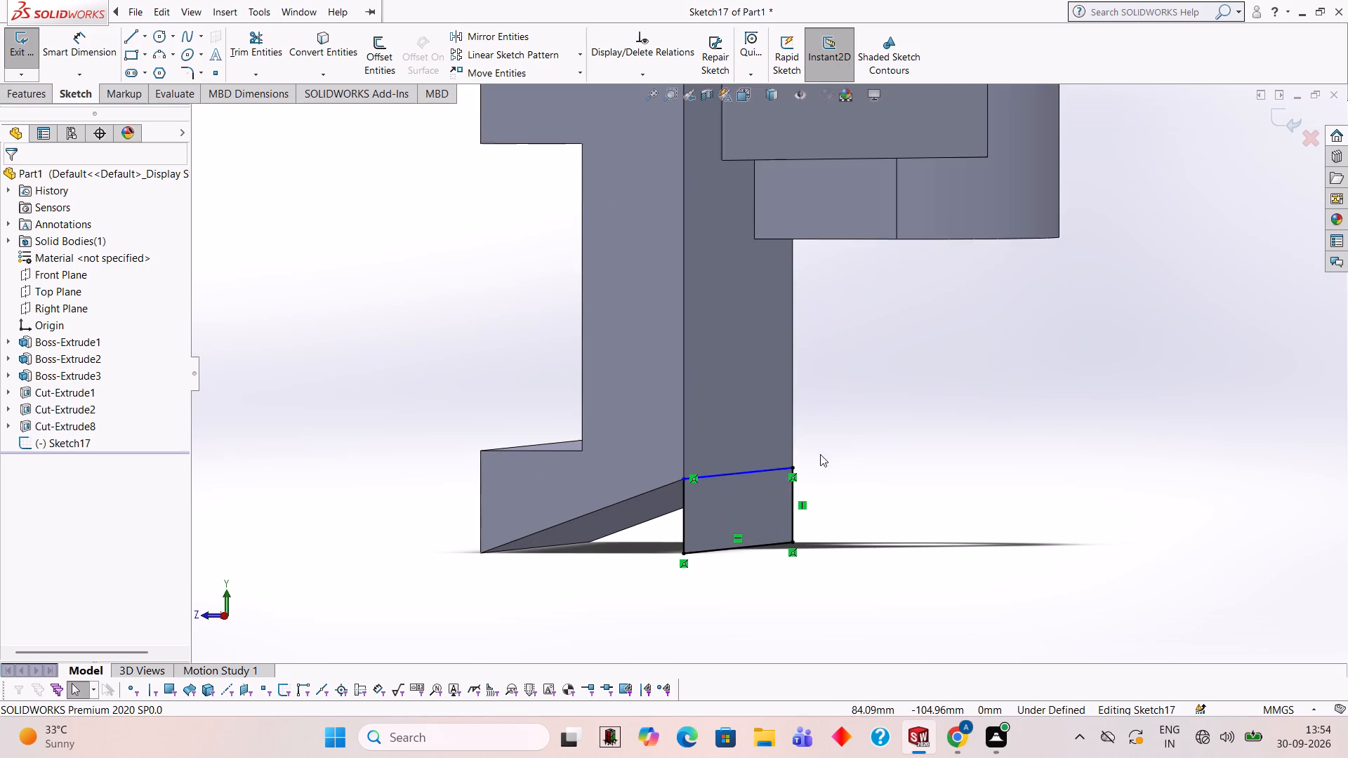
pyautogui.scroll(-2, 673, 410)
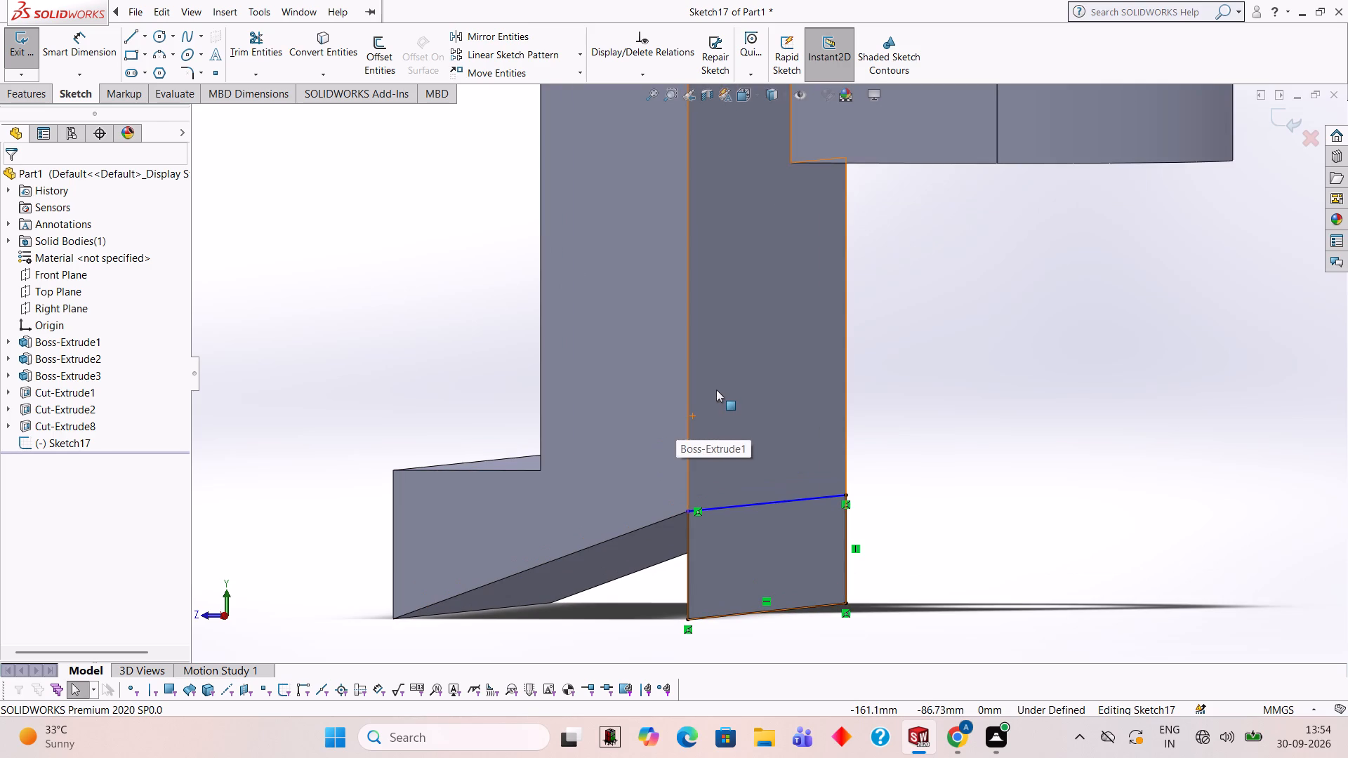
pyautogui.scroll(-1, 682, 453)
pyautogui.moveTo(772, 333); pyautogui.dragTo(802, 336, button='middle')
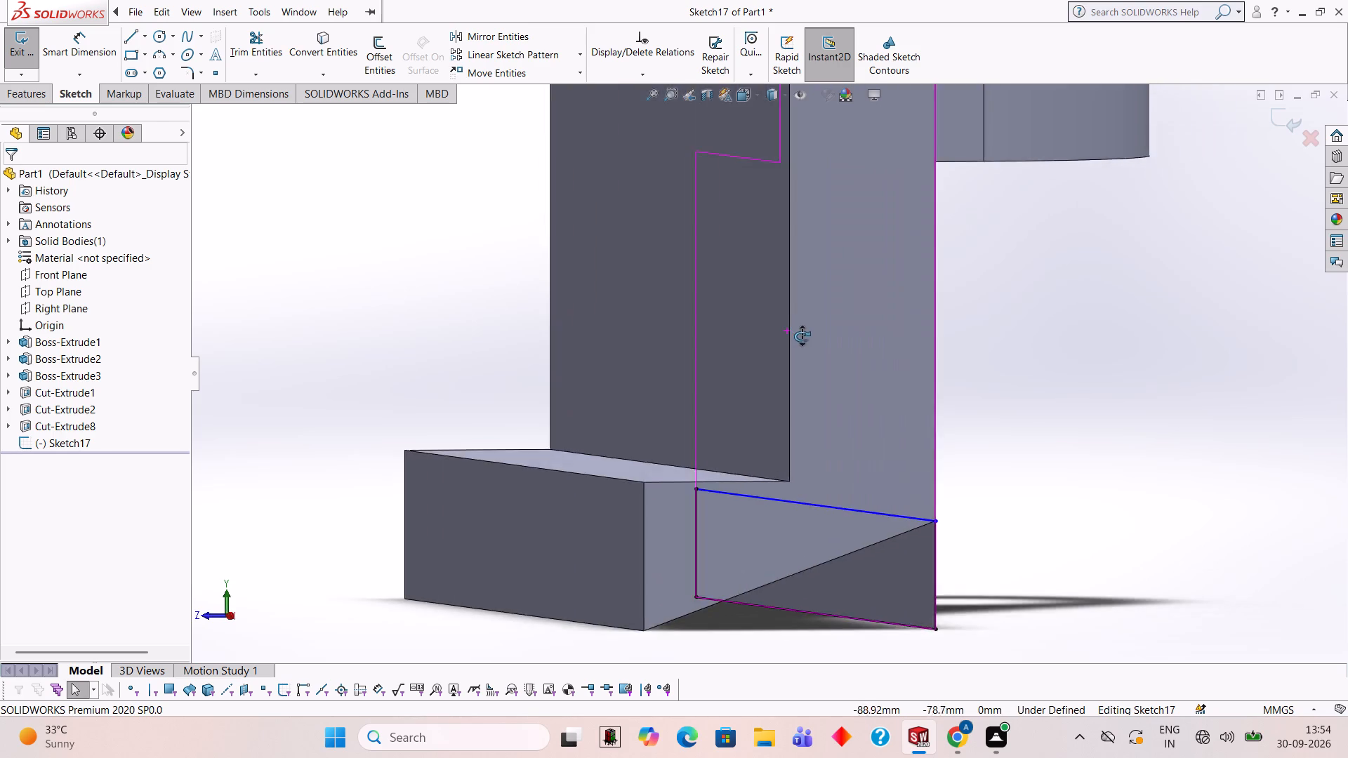
pyautogui.moveTo(802, 336); pyautogui.dragTo(783, 326, button='middle')
pyautogui.scroll(-2, 791, 336)
pyautogui.moveTo(794, 338); pyautogui.dragTo(788, 346, button='middle')
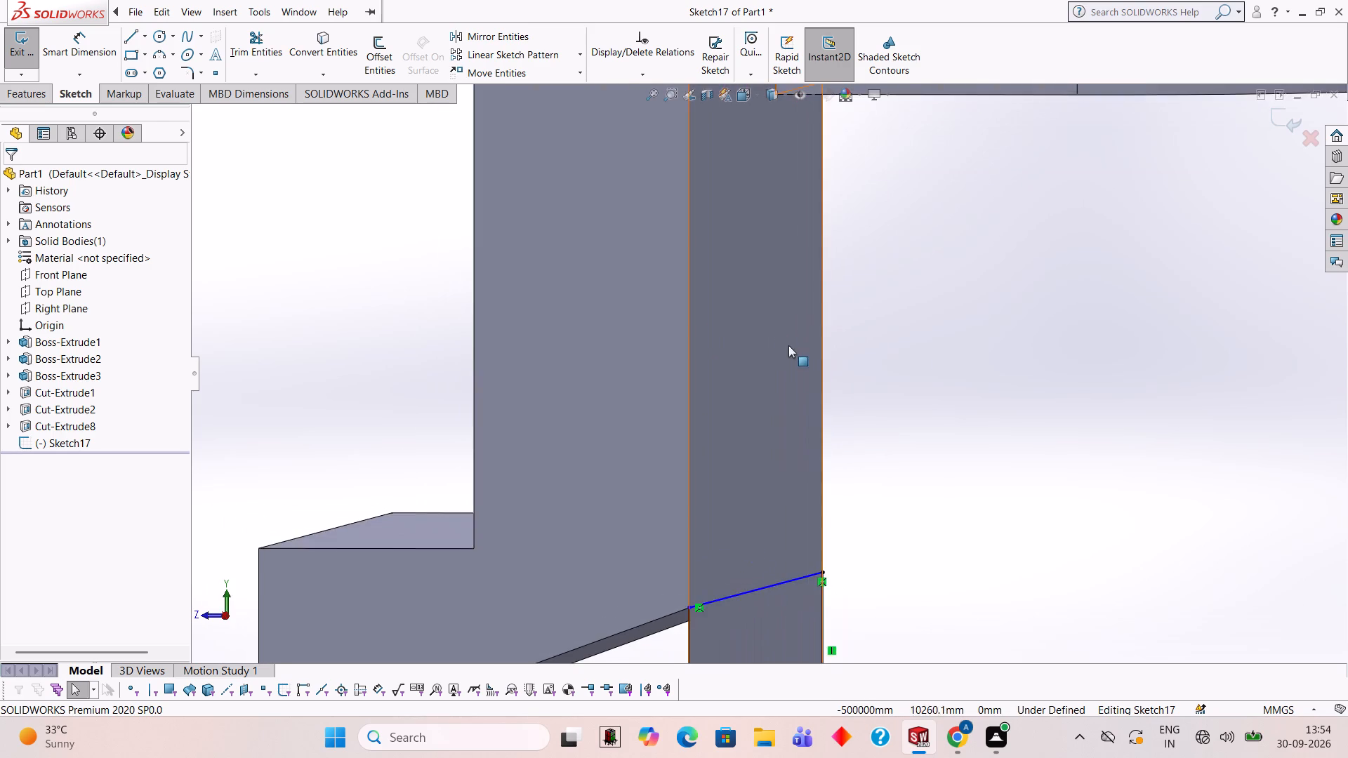
pyautogui.scroll(4, 781, 345)
pyautogui.scroll(-2, 776, 392)
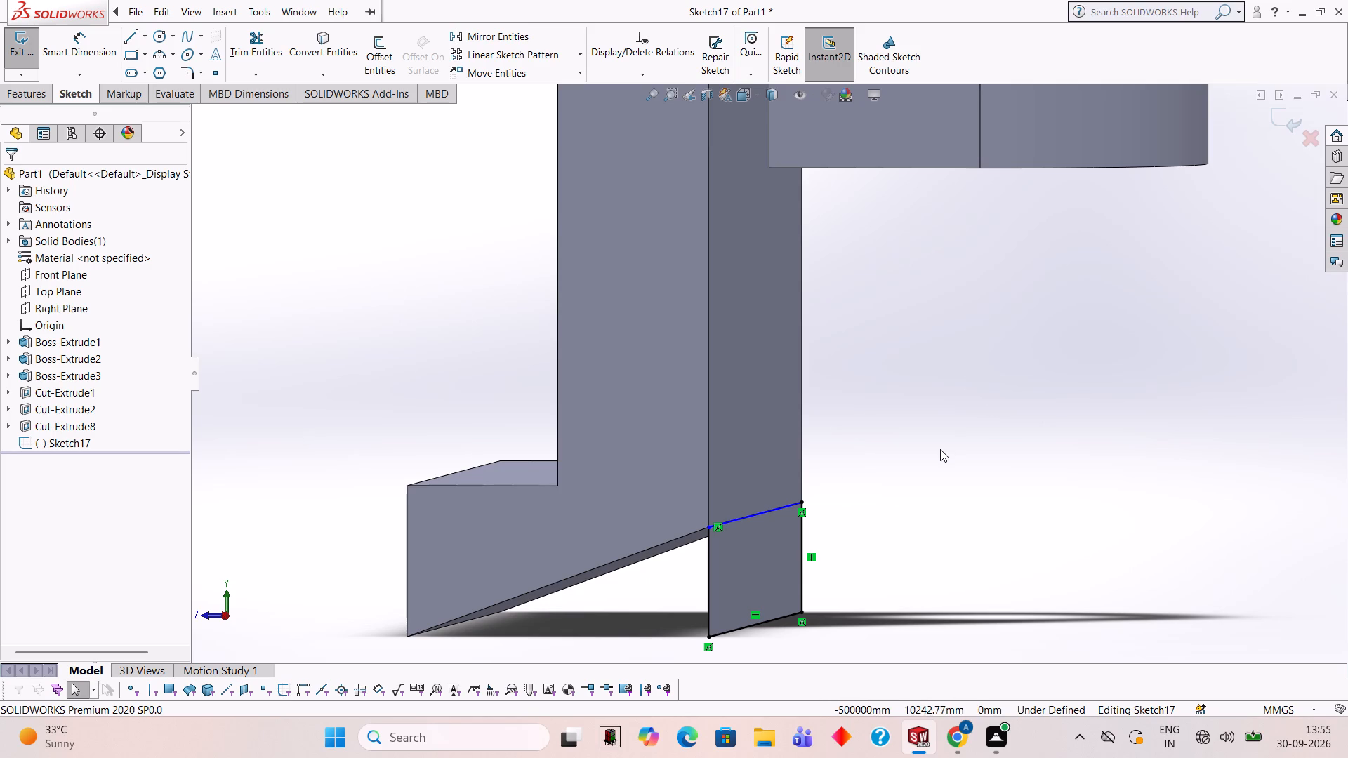
pyautogui.scroll(1, 949, 420)
pyautogui.scroll(2, 892, 384)
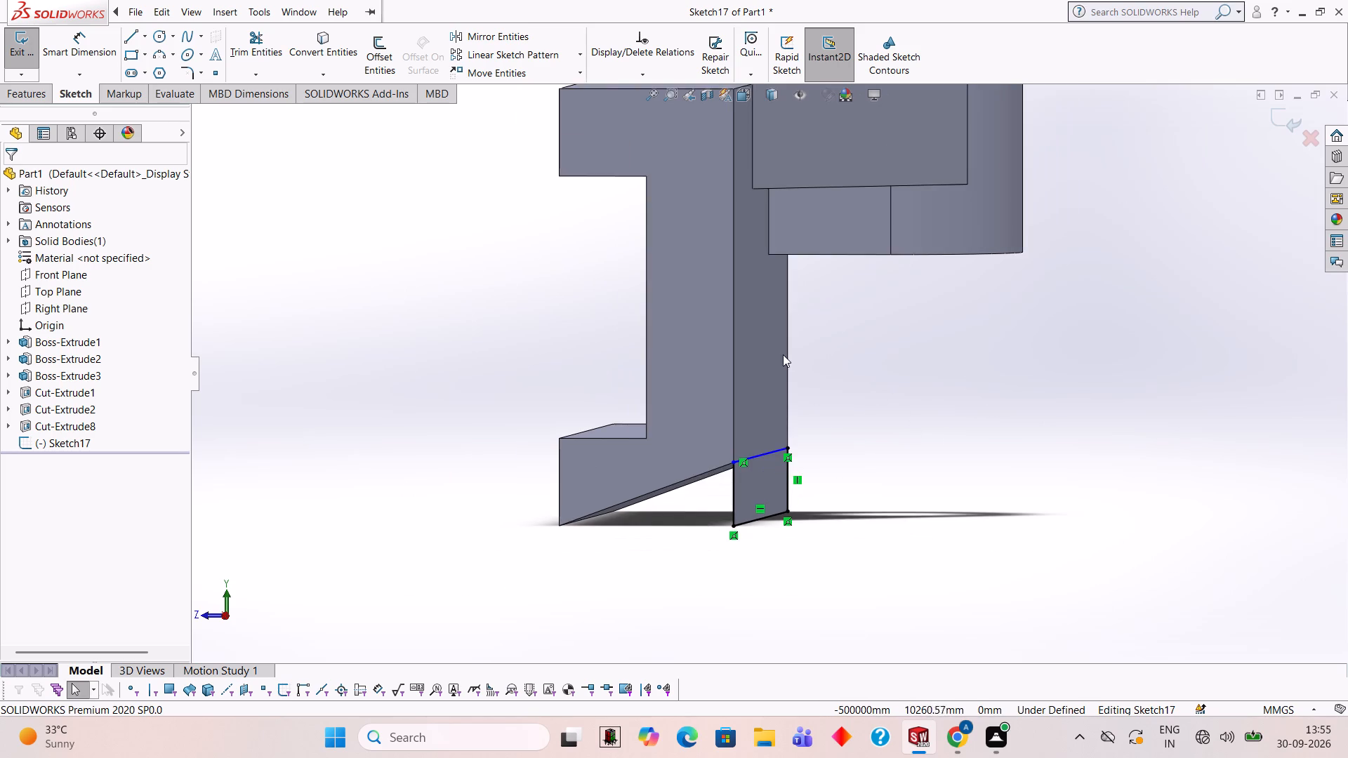
pyautogui.scroll(-2, 784, 344)
pyautogui.middleClick(920, 371)
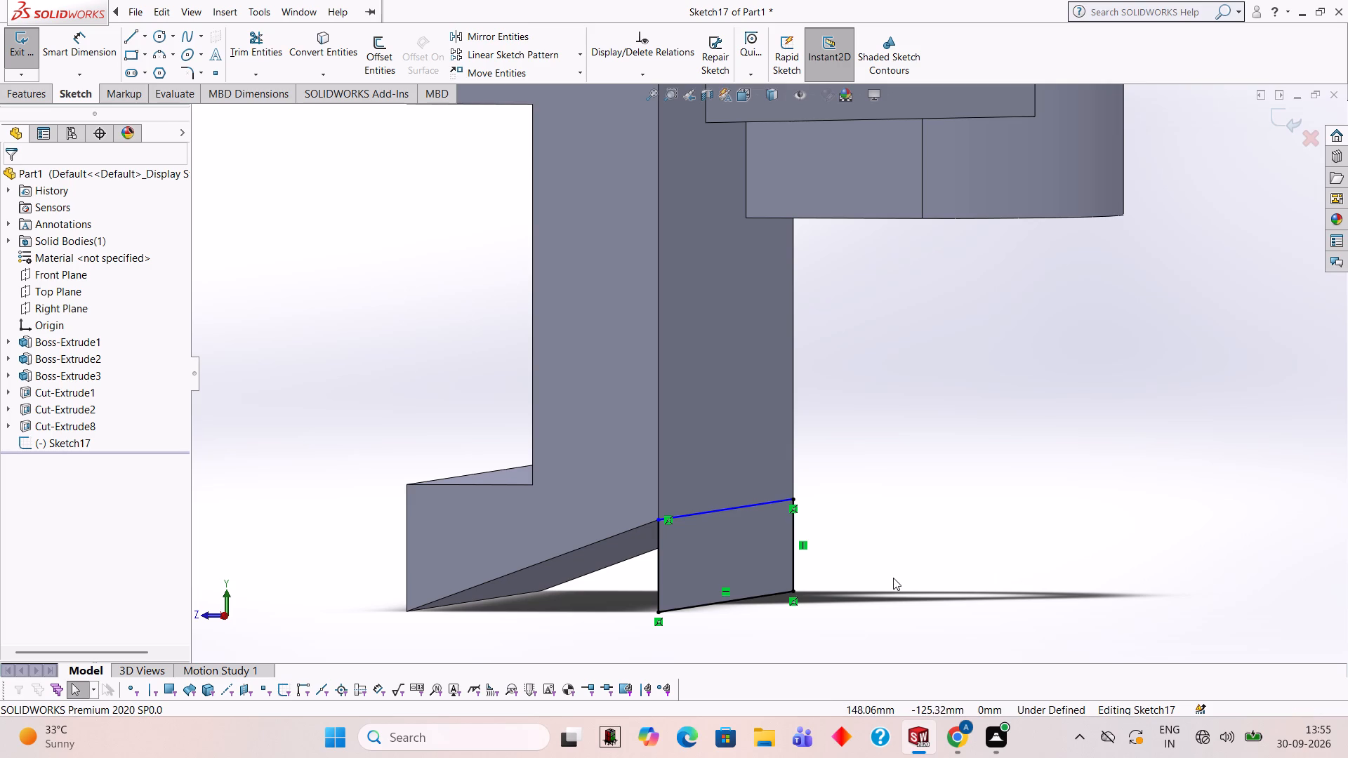
pyautogui.scroll(1, 897, 341)
pyautogui.moveTo(907, 350); pyautogui.dragTo(903, 333, button='middle')
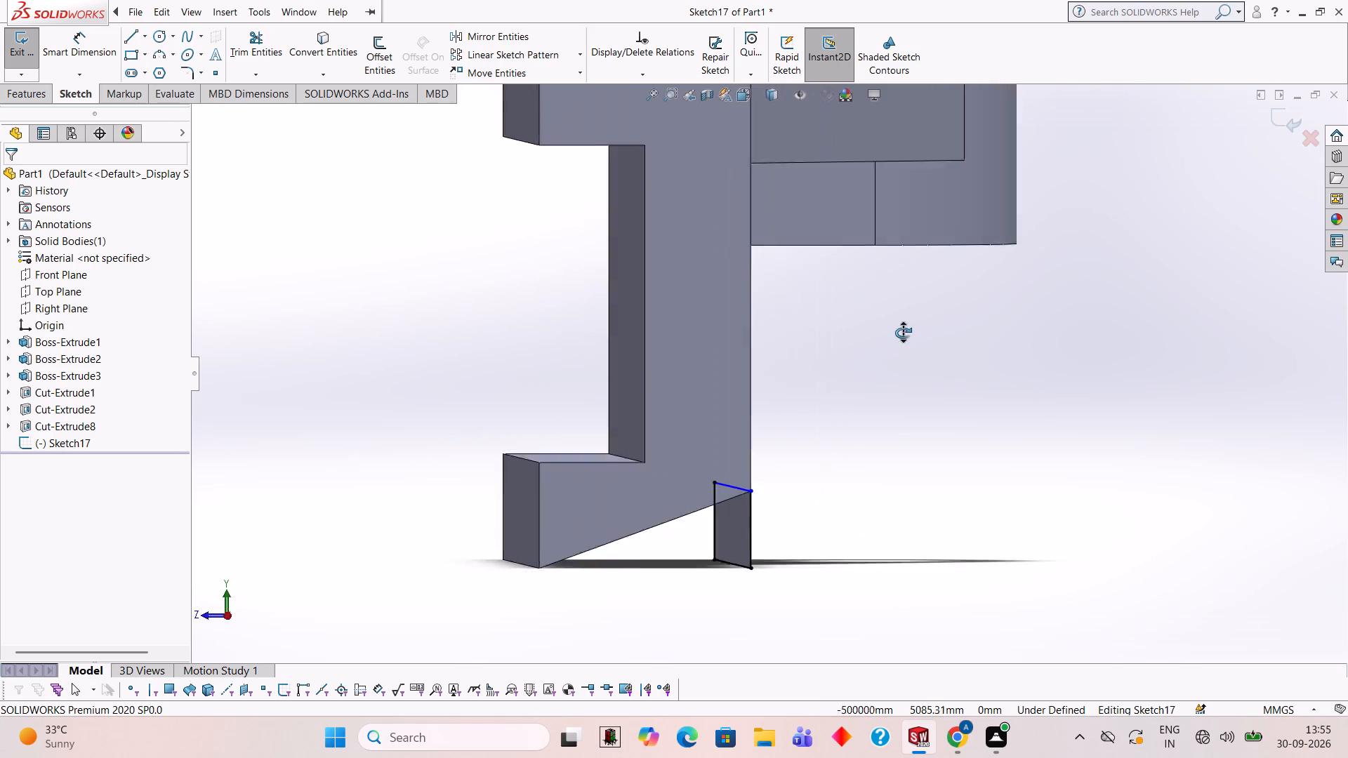
pyautogui.moveTo(903, 333); pyautogui.dragTo(916, 337, button='middle')
pyautogui.scroll(-2, 864, 376)
pyautogui.moveTo(864, 376); pyautogui.dragTo(827, 361, button='middle')
pyautogui.scroll(2, 770, 399)
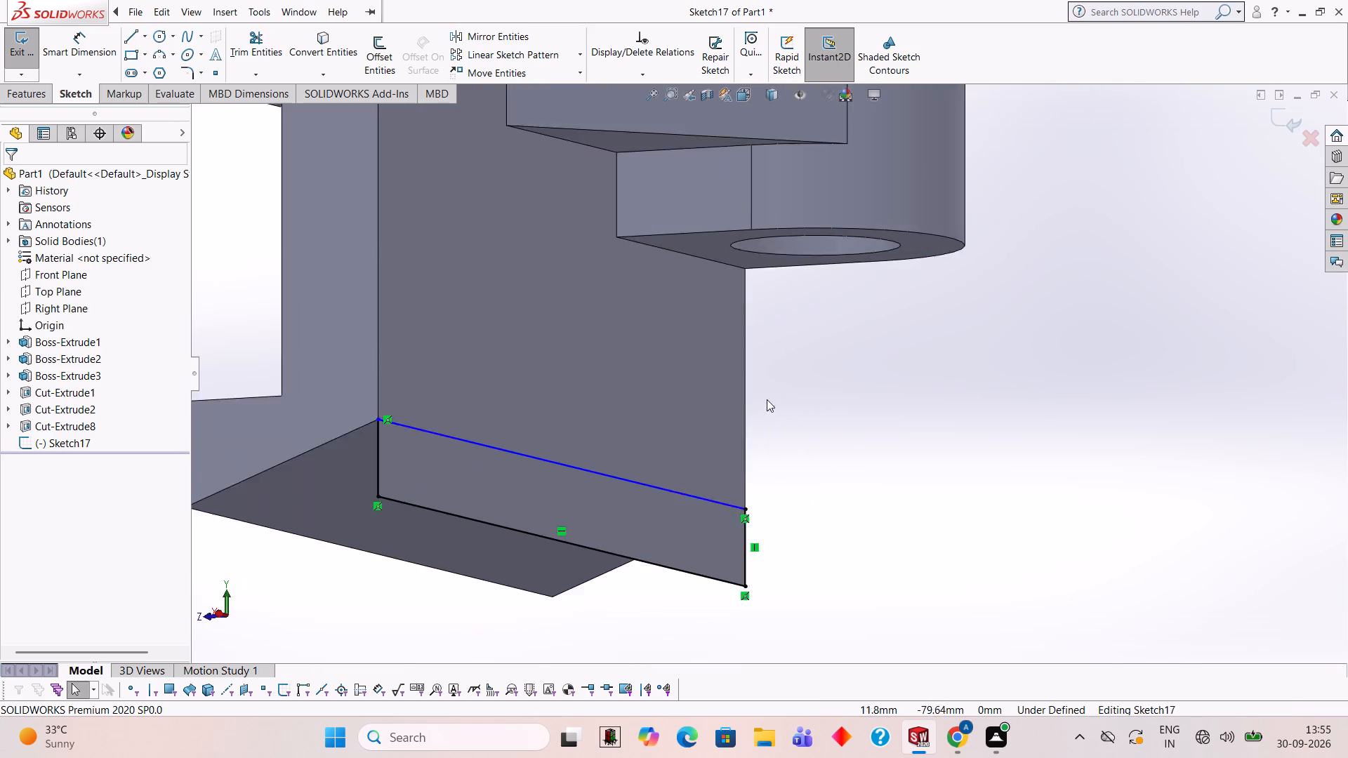
pyautogui.scroll(1, 767, 399)
pyautogui.scroll(-3, 652, 367)
pyautogui.scroll(2, 623, 396)
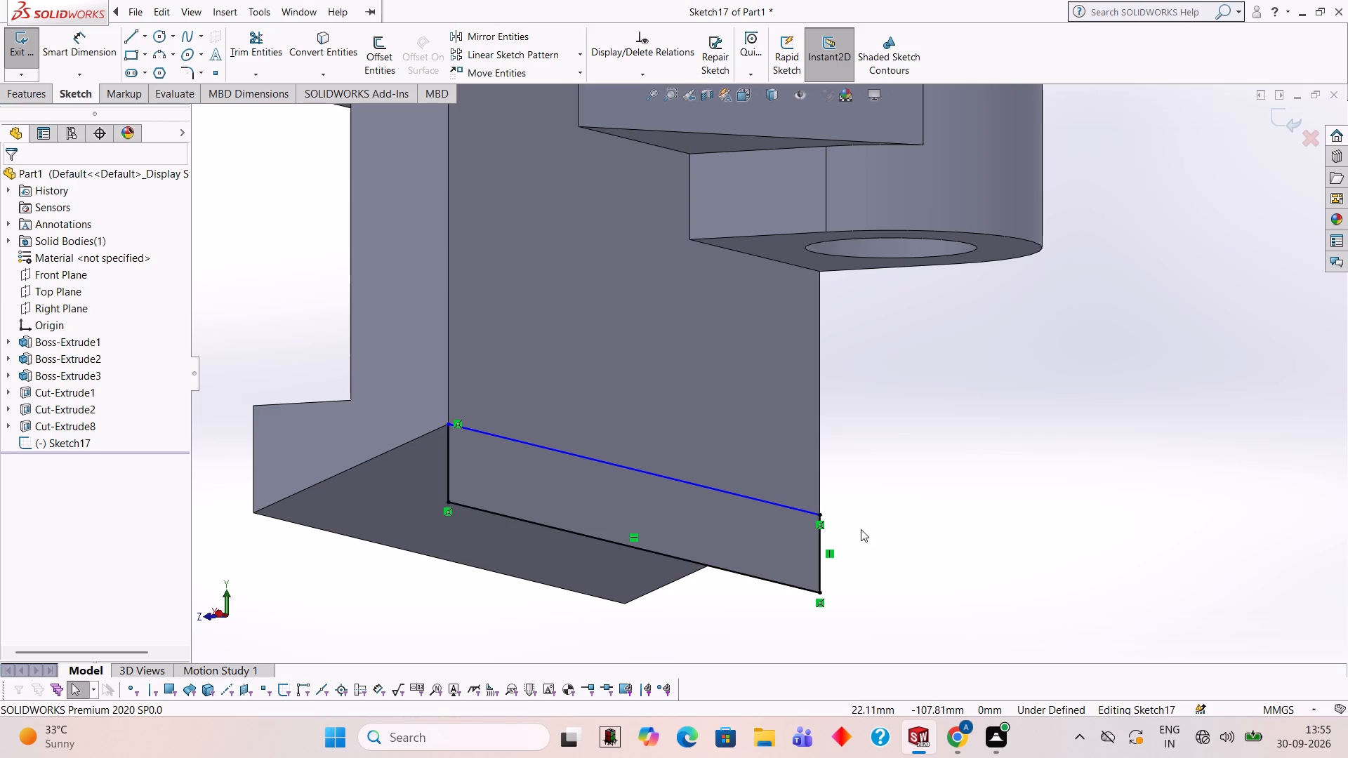
pyautogui.scroll(2, 908, 452)
pyautogui.moveTo(845, 425); pyautogui.dragTo(861, 434, button='middle')
pyautogui.scroll(2, 655, 394)
pyautogui.scroll(-4, 659, 378)
pyautogui.scroll(3, 694, 372)
pyautogui.scroll(-4, 716, 366)
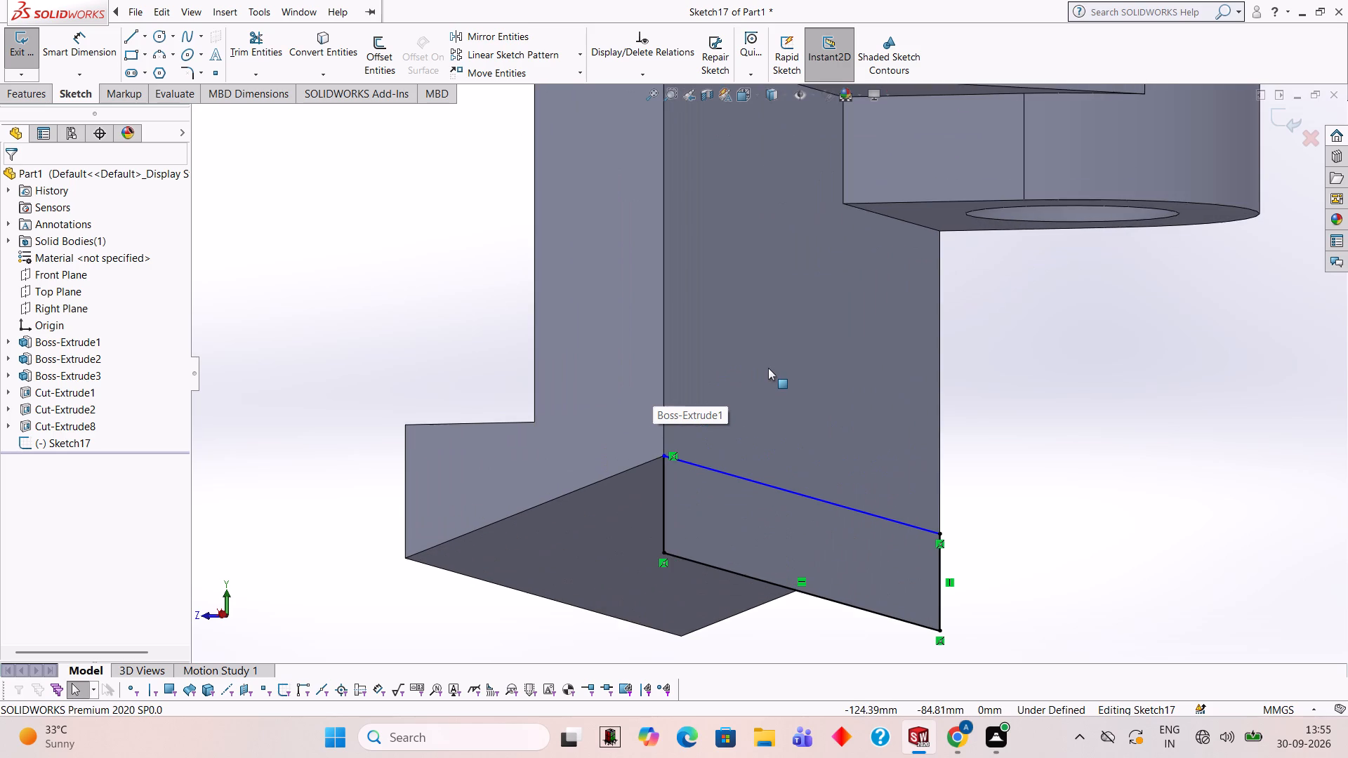
pyautogui.scroll(1, 768, 368)
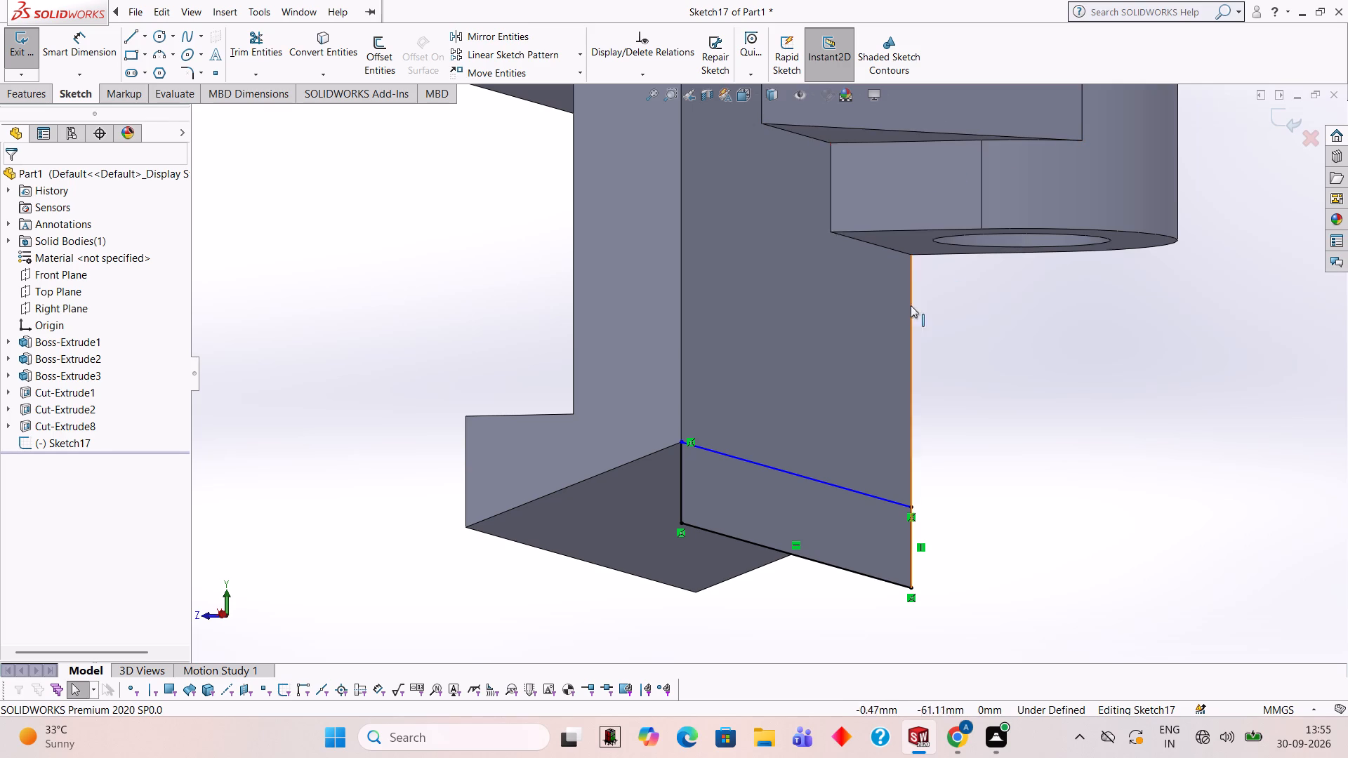
pyautogui.moveTo(930, 313); pyautogui.dragTo(937, 316, button='middle')
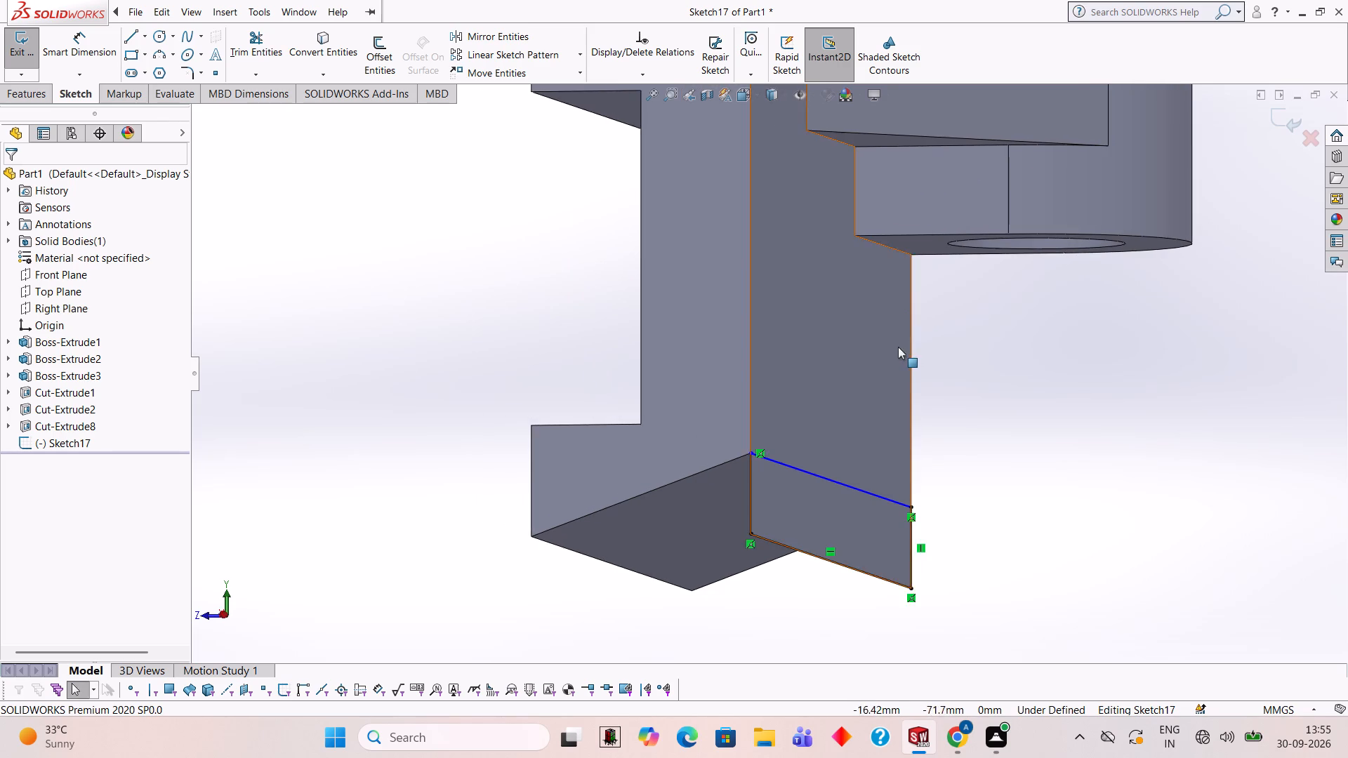
pyautogui.scroll(2, 898, 347)
pyautogui.scroll(-1, 896, 347)
pyautogui.scroll(-2, 689, 385)
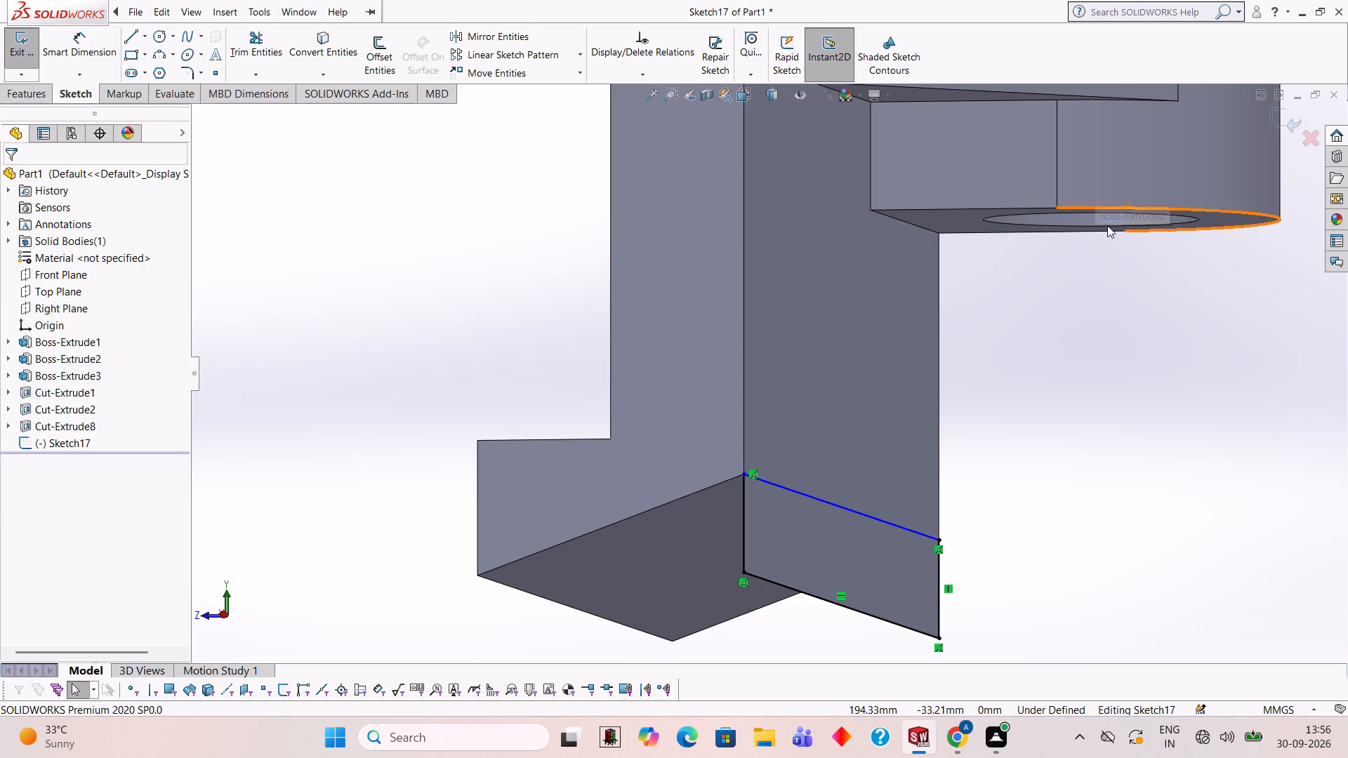
pyautogui.scroll(1, 877, 338)
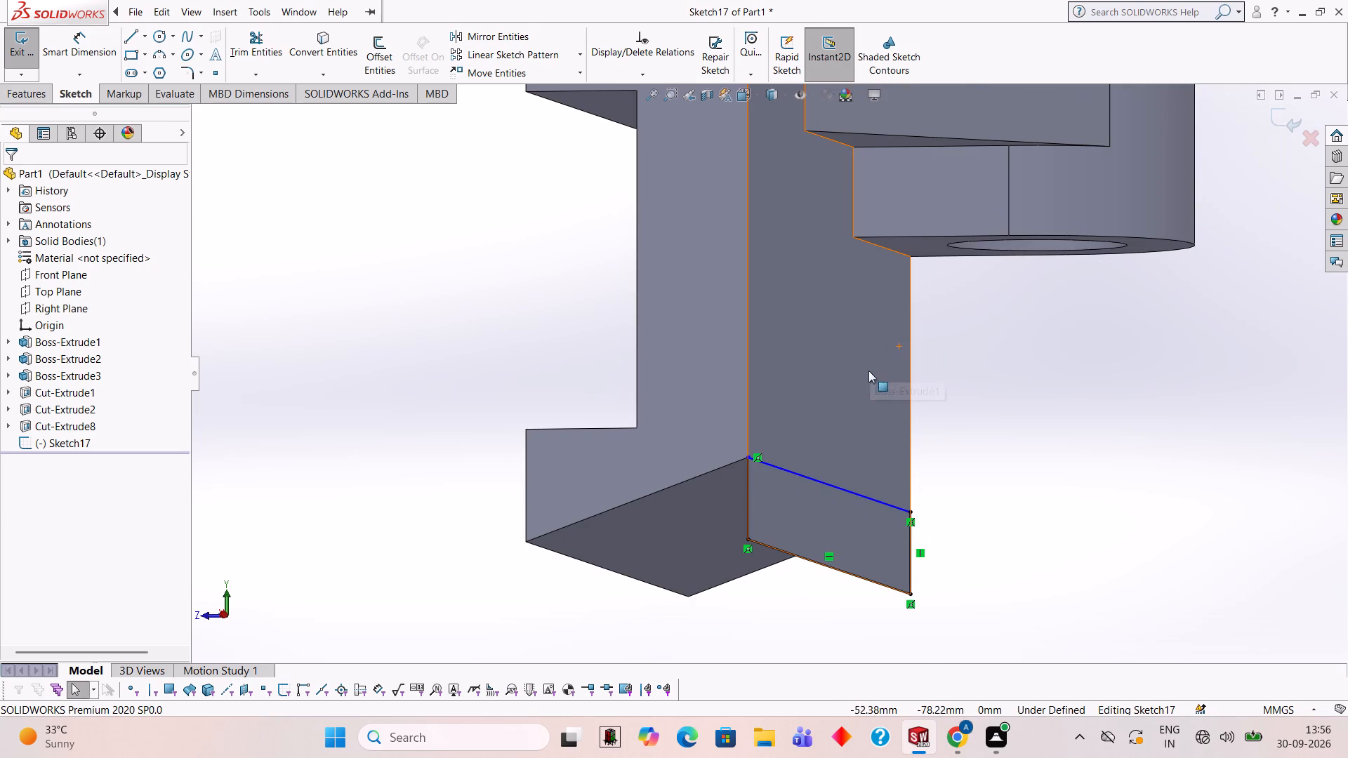
pyautogui.scroll(1, 856, 309)
pyautogui.scroll(-1, 826, 280)
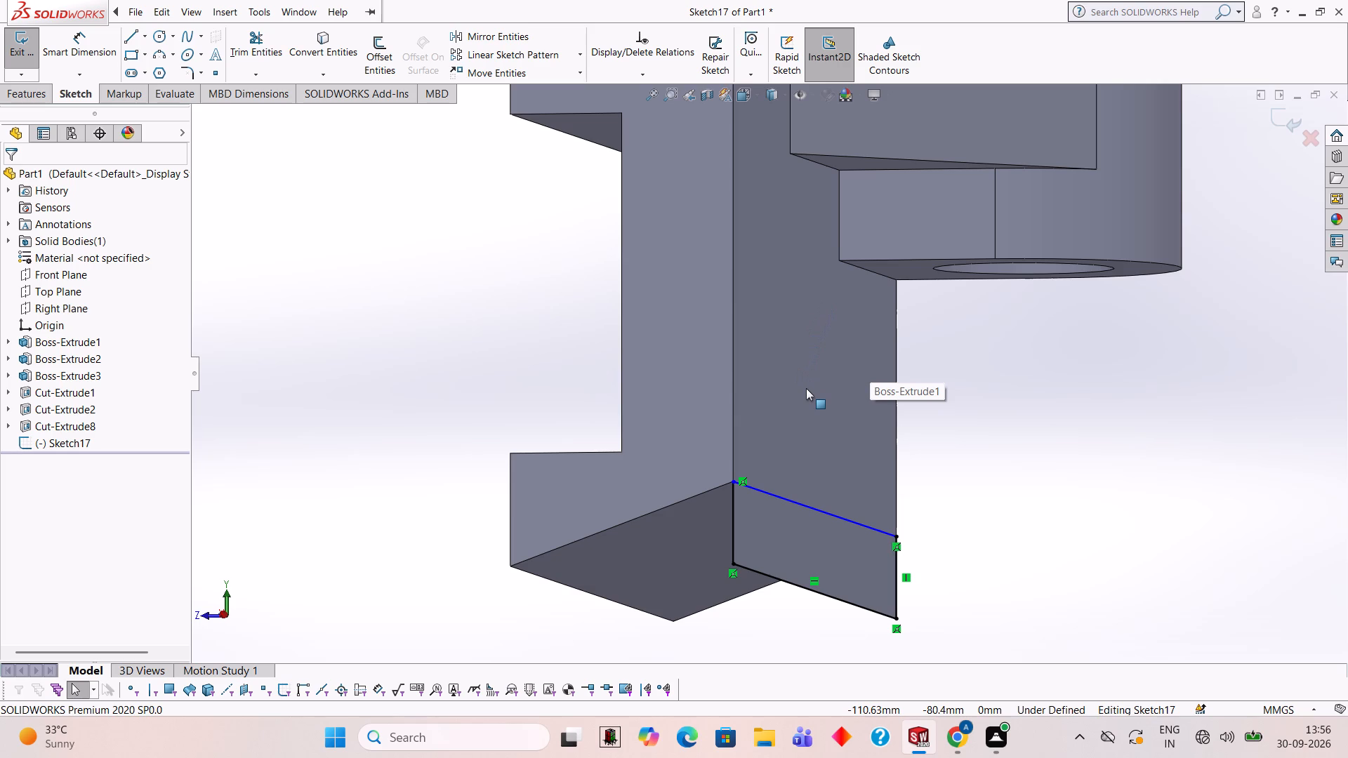
# Cut-extrude the bottom-edge rectangle 0.5 mm blind from its sketch plane into the block.
pyautogui.click(34, 98)
pyautogui.click(227, 62)
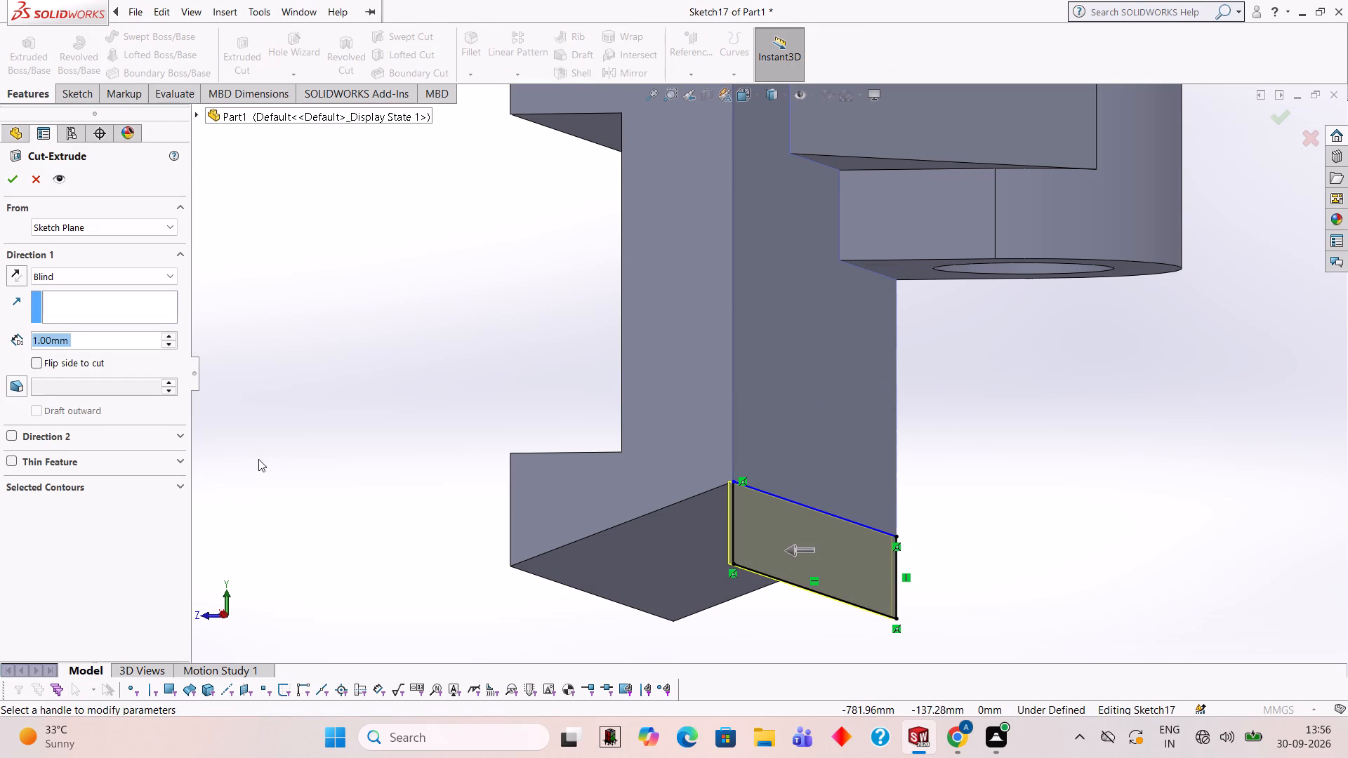
pyautogui.write('0.5')
pyautogui.press('Return')
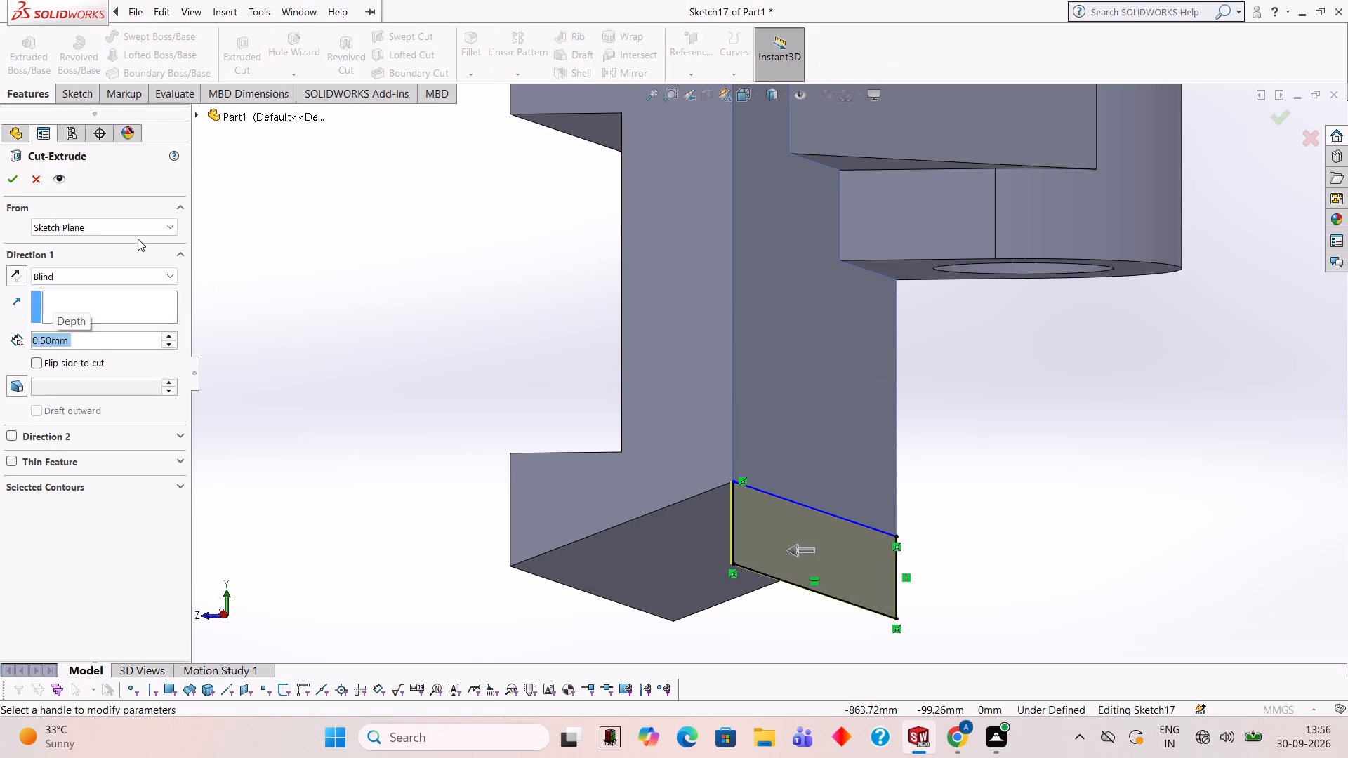
pyautogui.click(15, 176)
pyautogui.moveTo(262, 347); pyautogui.dragTo(274, 347)
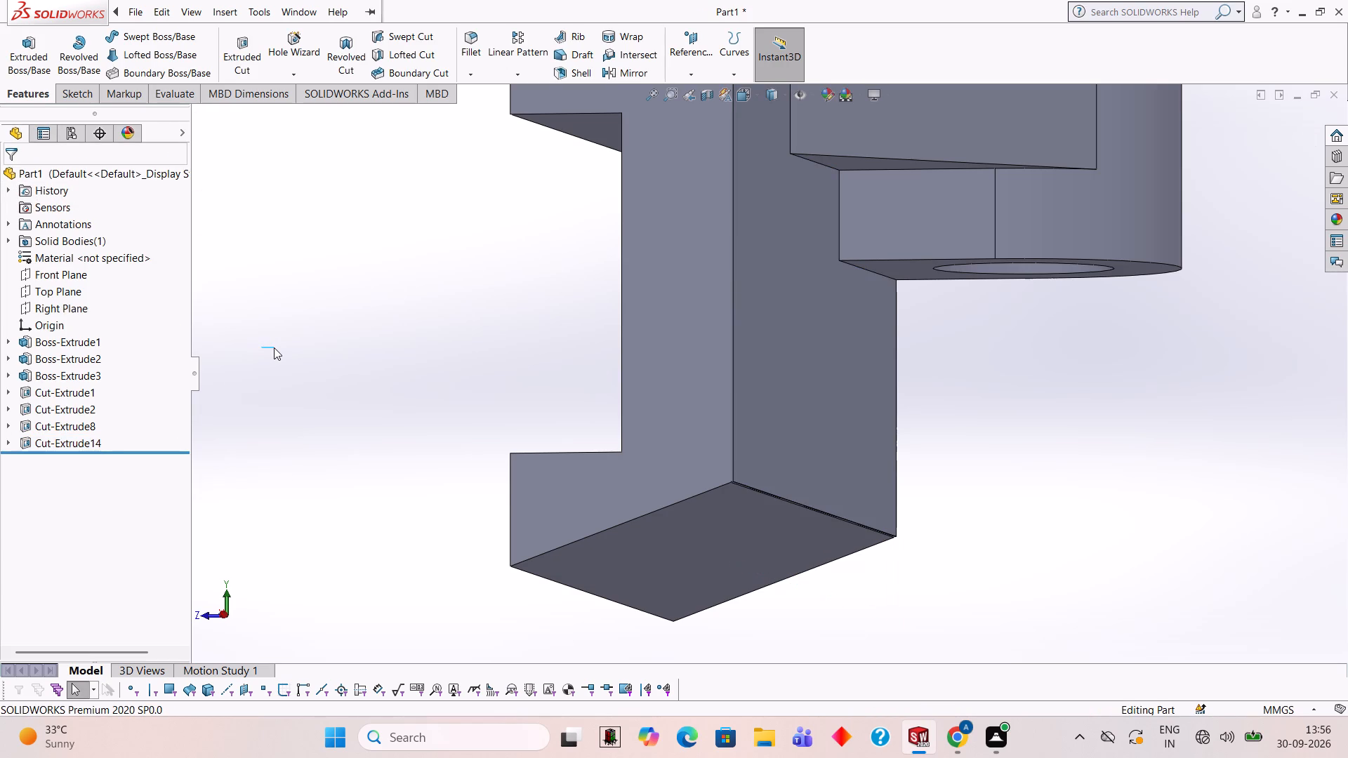
# Examine the 0.5 mm cut along the sloped underside's edge and the whole part's lug, web and channel.
pyautogui.moveTo(1020, 444); pyautogui.dragTo(960, 412, button='middle')
pyautogui.scroll(-1, 1020, 444)
pyautogui.scroll(2, 800, 489)
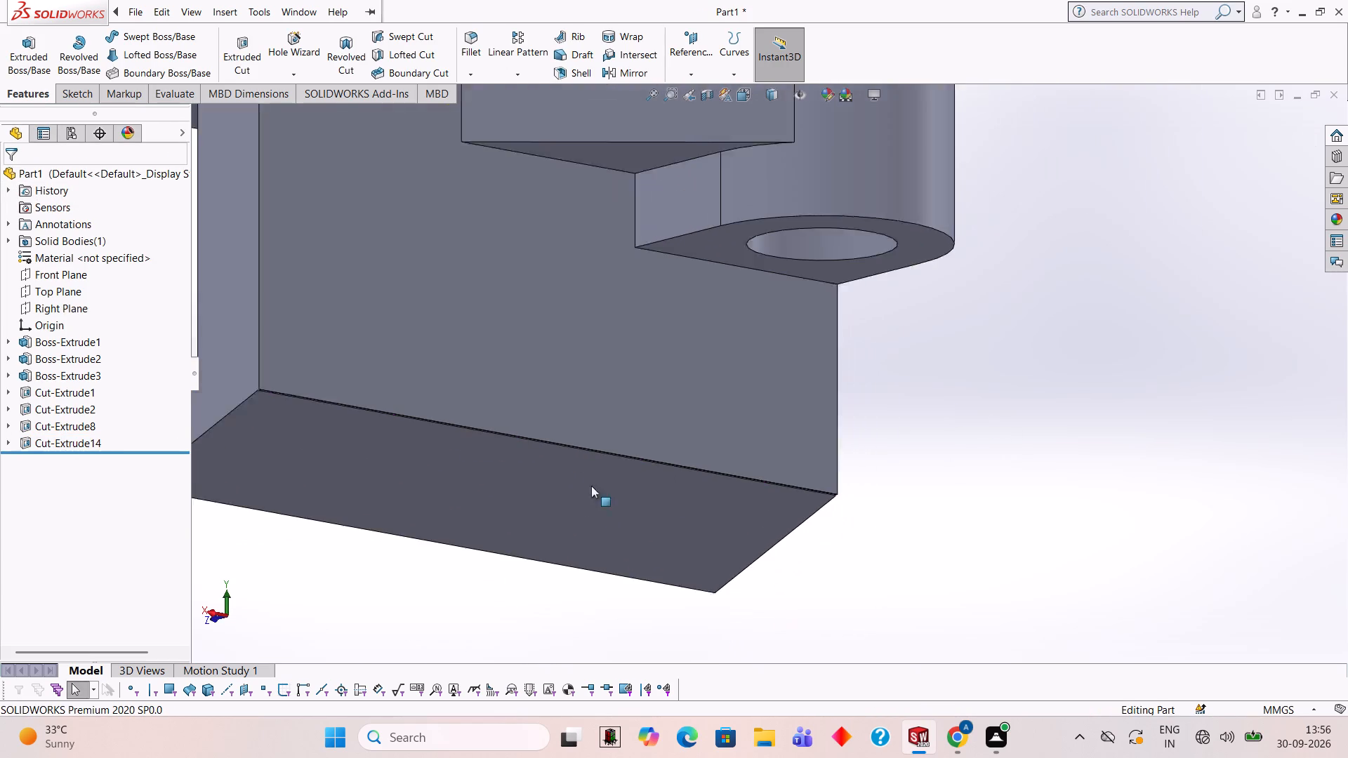
pyautogui.scroll(1, 591, 486)
pyautogui.moveTo(676, 398); pyautogui.dragTo(748, 433, button='middle')
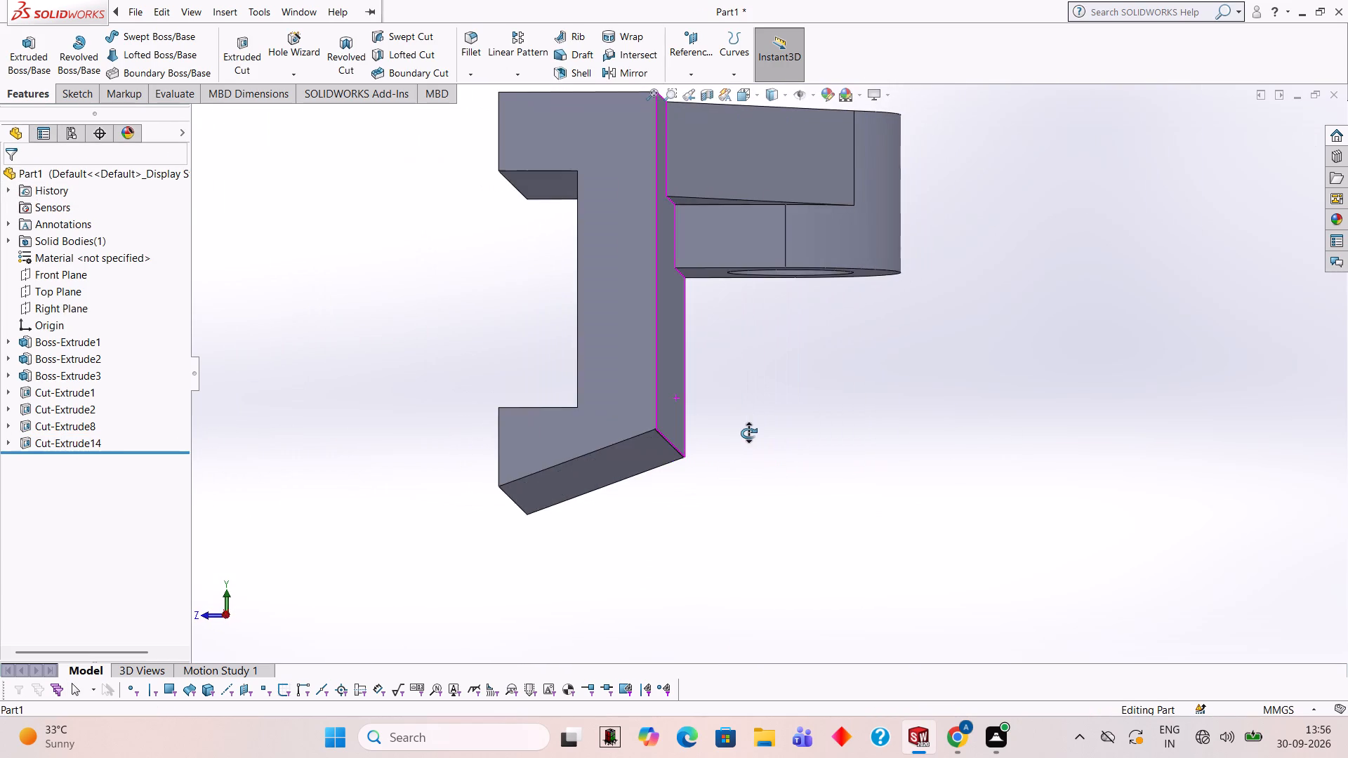
pyautogui.moveTo(748, 433); pyautogui.dragTo(758, 437, button='middle')
pyautogui.scroll(1, 825, 399)
pyautogui.scroll(1, 817, 322)
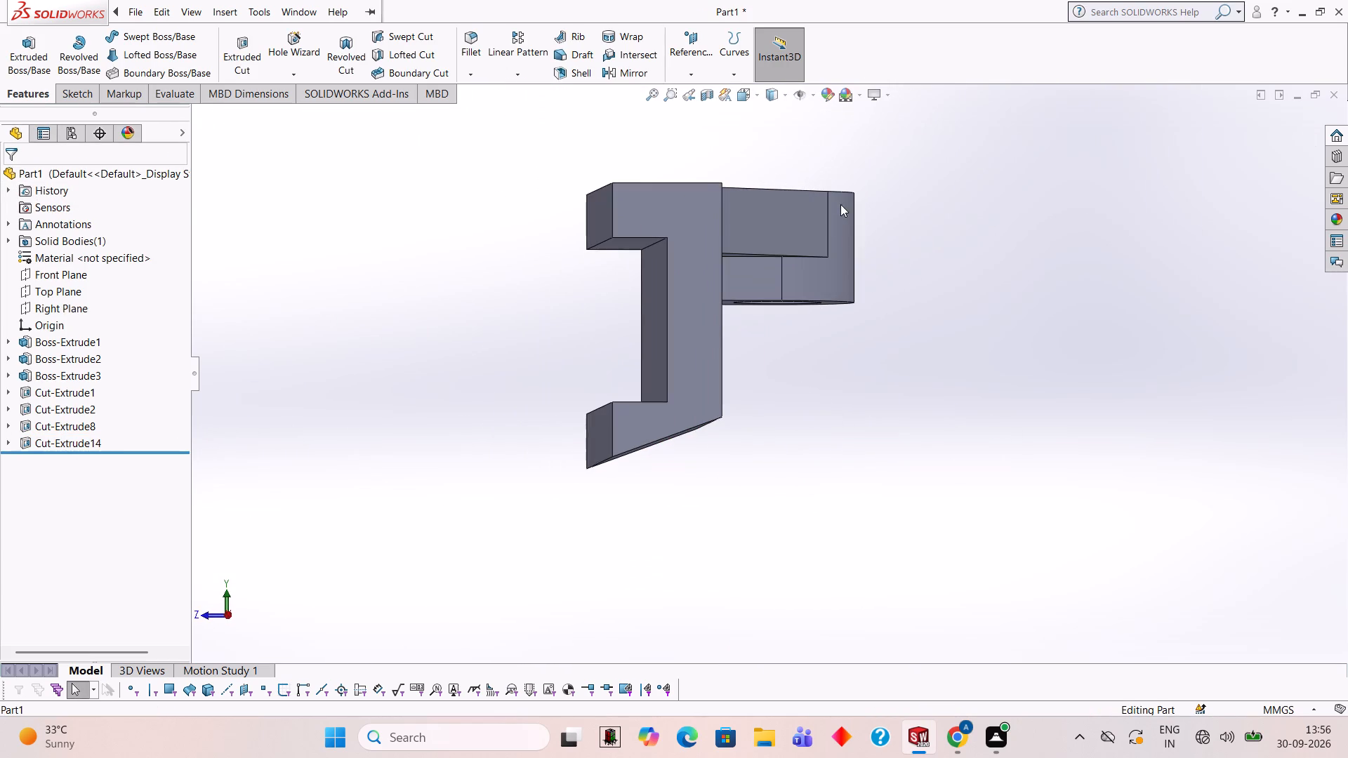
pyautogui.scroll(-1, 800, 172)
pyautogui.scroll(-1, 859, 387)
pyautogui.moveTo(859, 387); pyautogui.dragTo(859, 395, button='middle')
pyautogui.scroll(1, 806, 416)
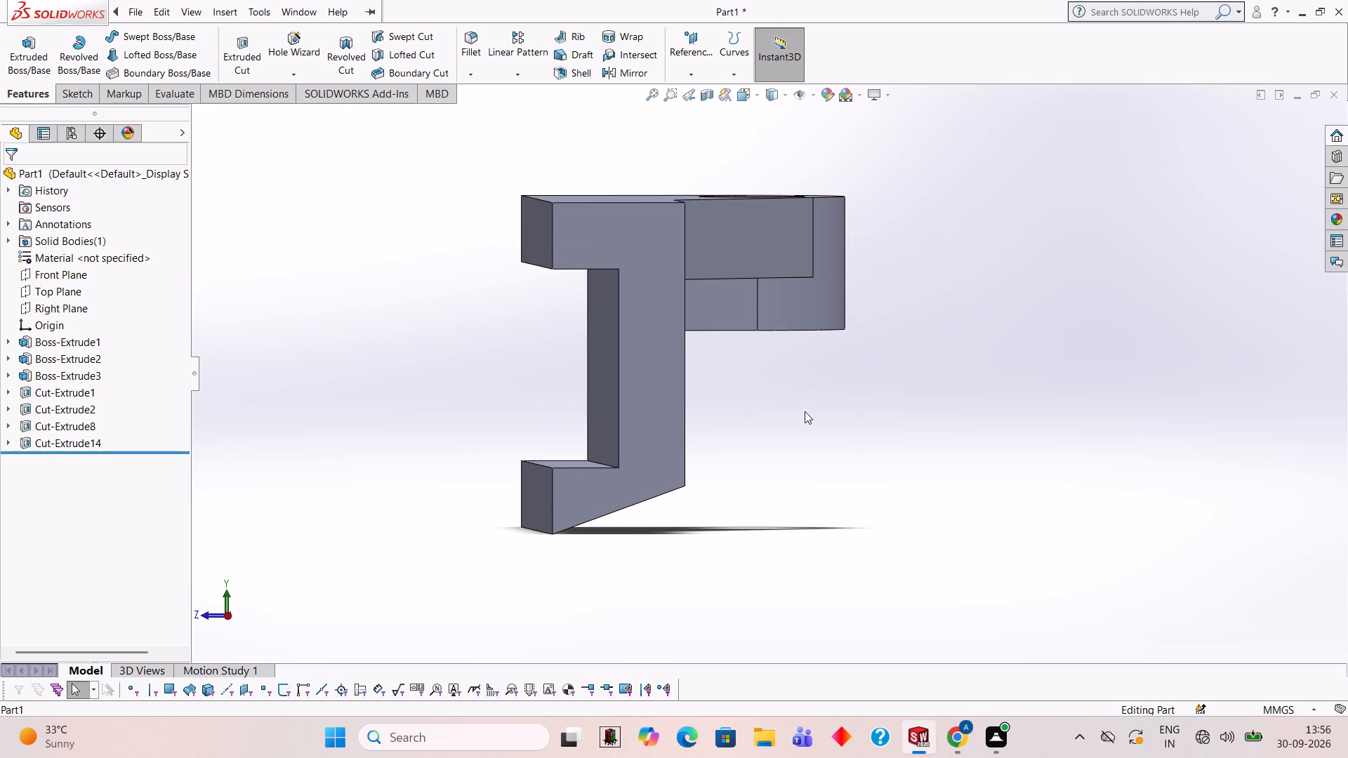
pyautogui.moveTo(798, 408); pyautogui.dragTo(779, 405, button='middle')
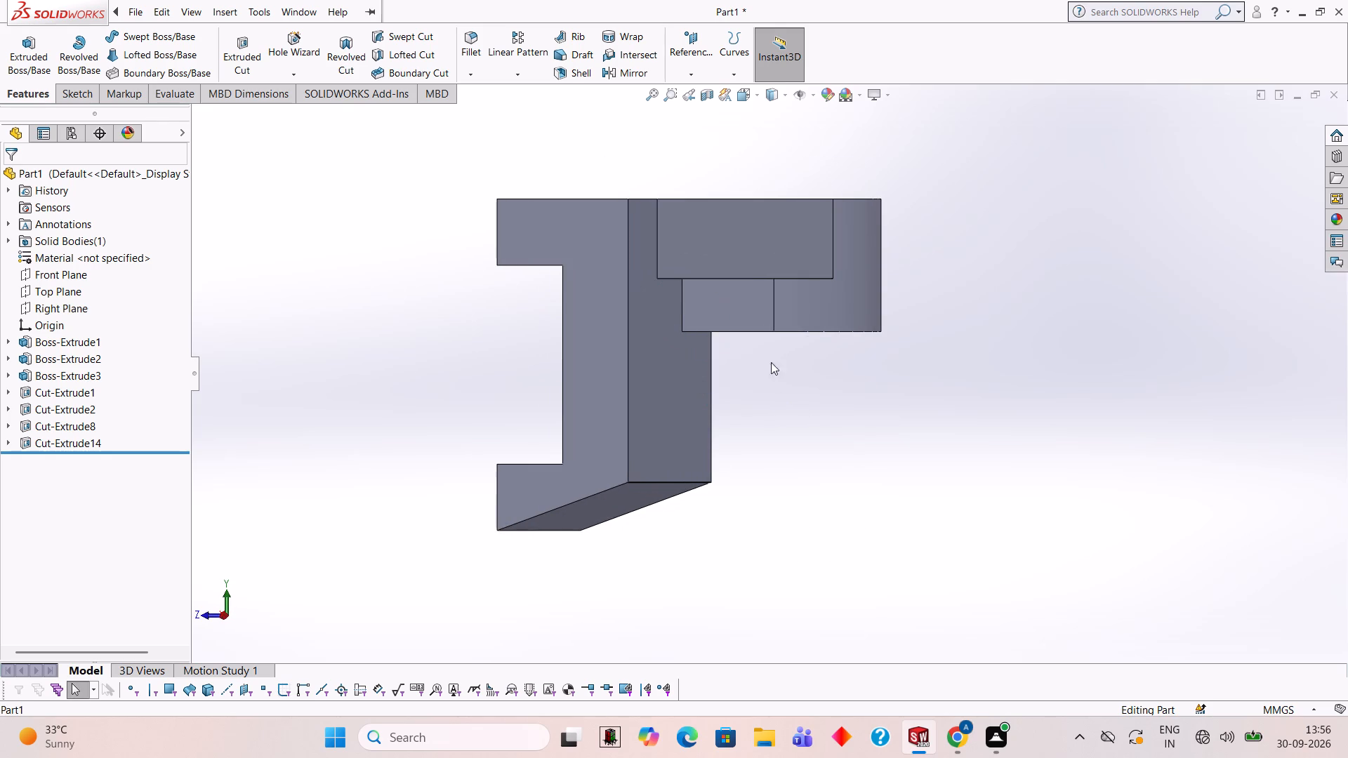
pyautogui.moveTo(915, 402); pyautogui.dragTo(852, 426, button='middle')
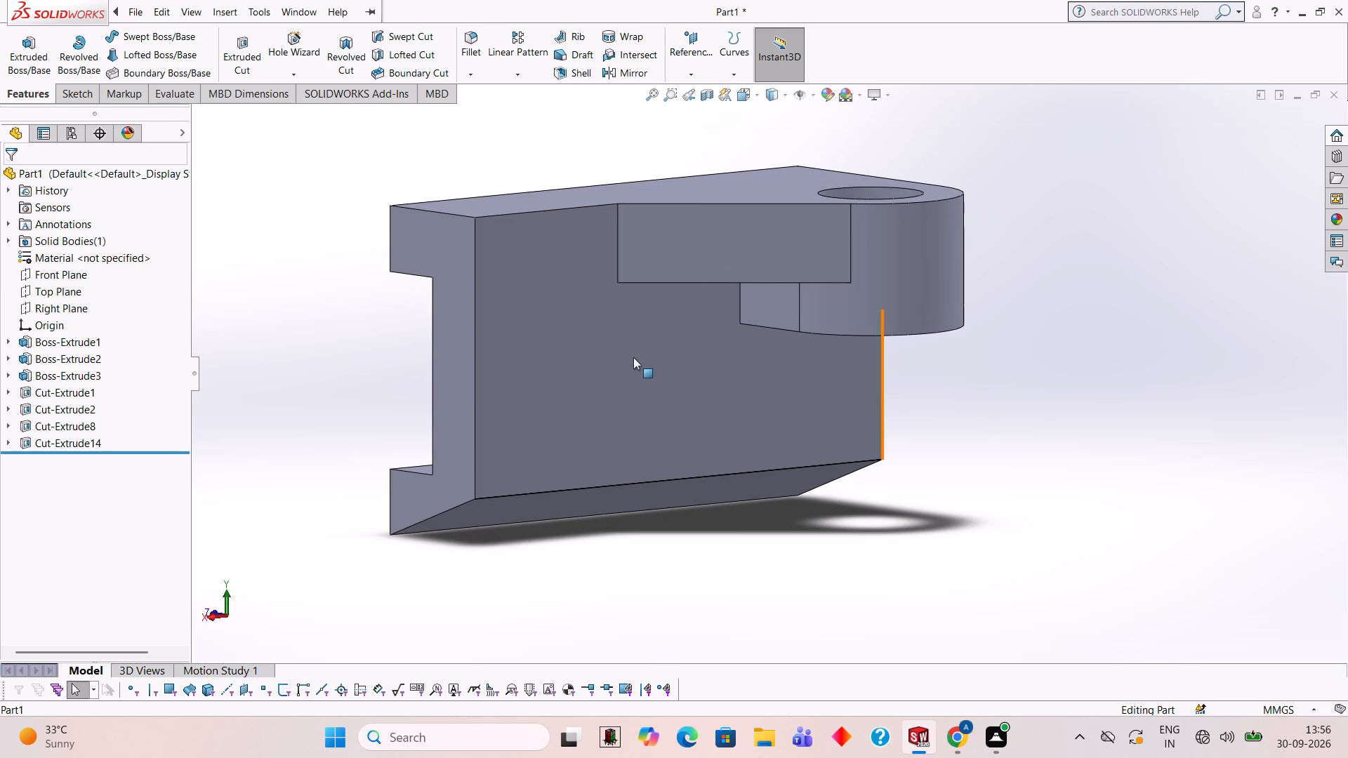
pyautogui.moveTo(654, 354); pyautogui.dragTo(671, 319, button='middle')
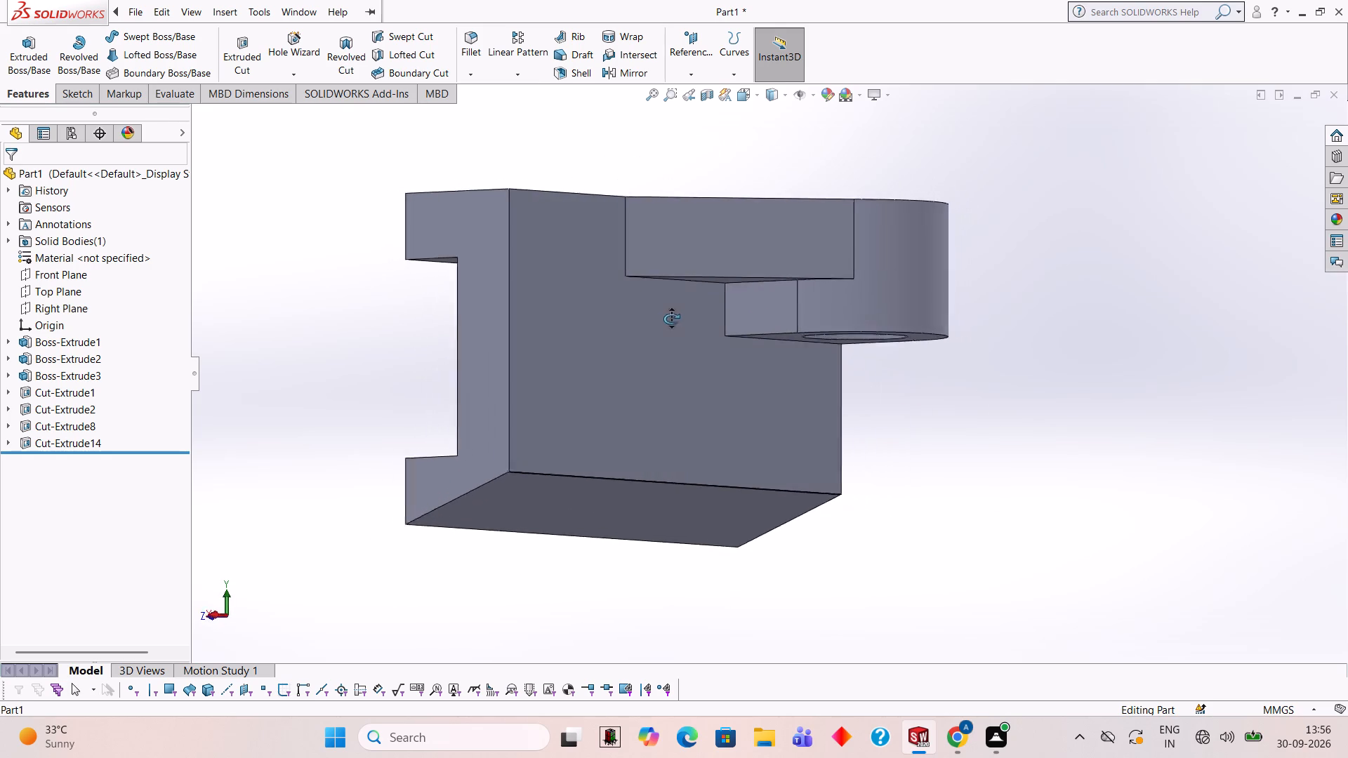
pyautogui.moveTo(671, 319); pyautogui.dragTo(719, 326, button='middle')
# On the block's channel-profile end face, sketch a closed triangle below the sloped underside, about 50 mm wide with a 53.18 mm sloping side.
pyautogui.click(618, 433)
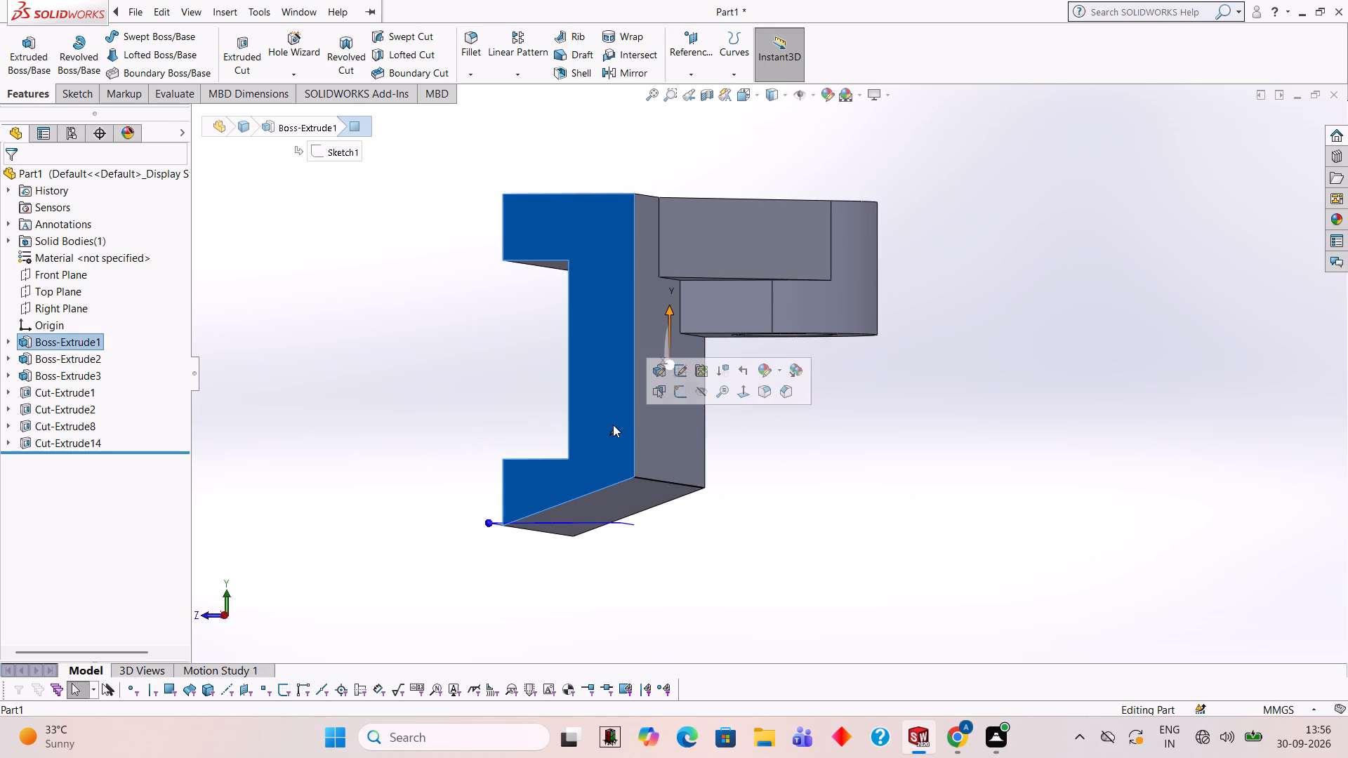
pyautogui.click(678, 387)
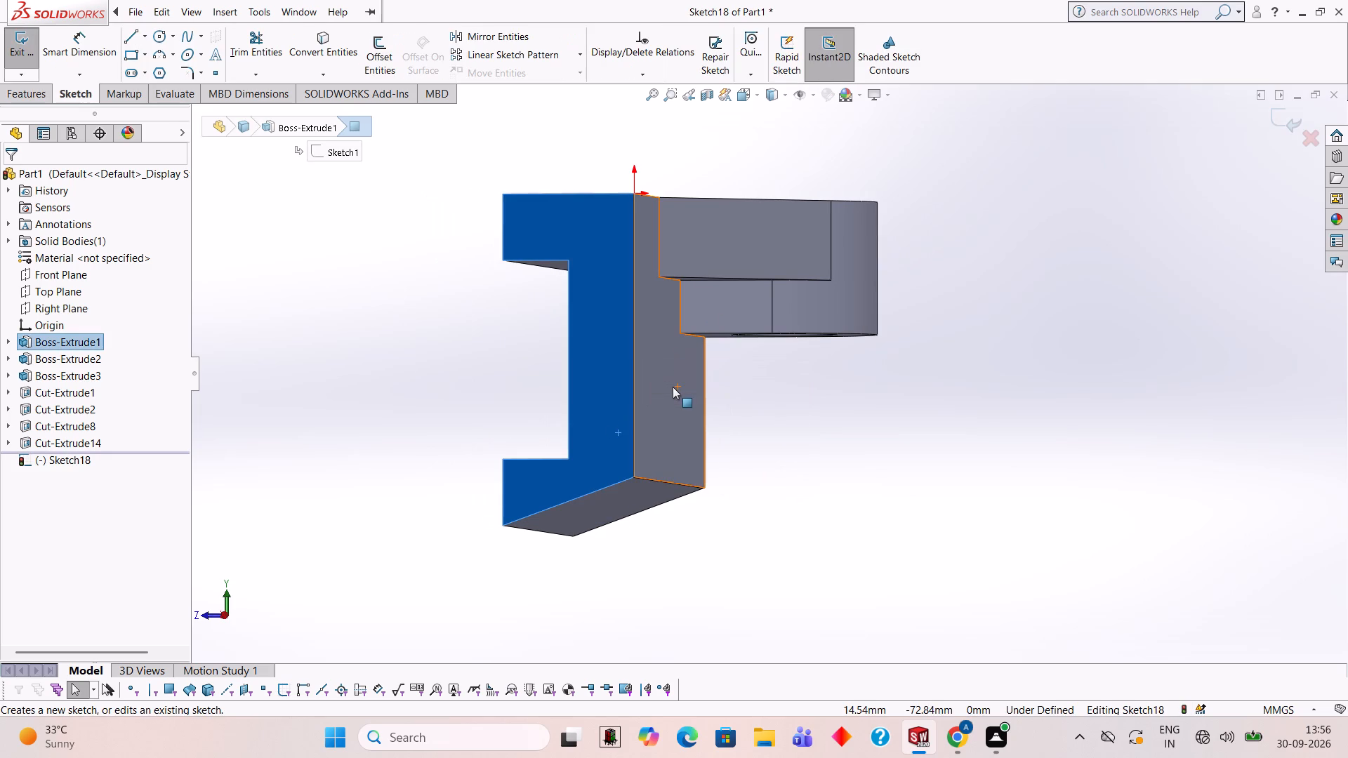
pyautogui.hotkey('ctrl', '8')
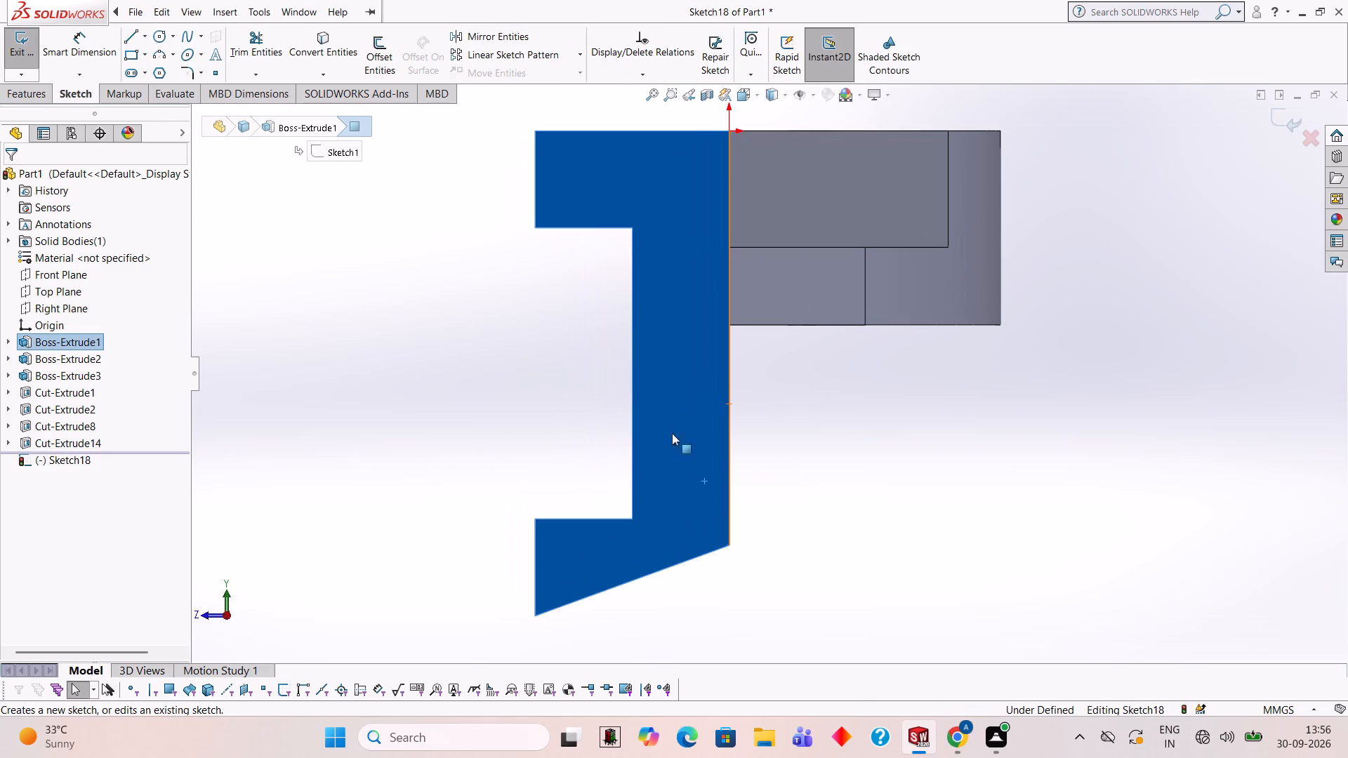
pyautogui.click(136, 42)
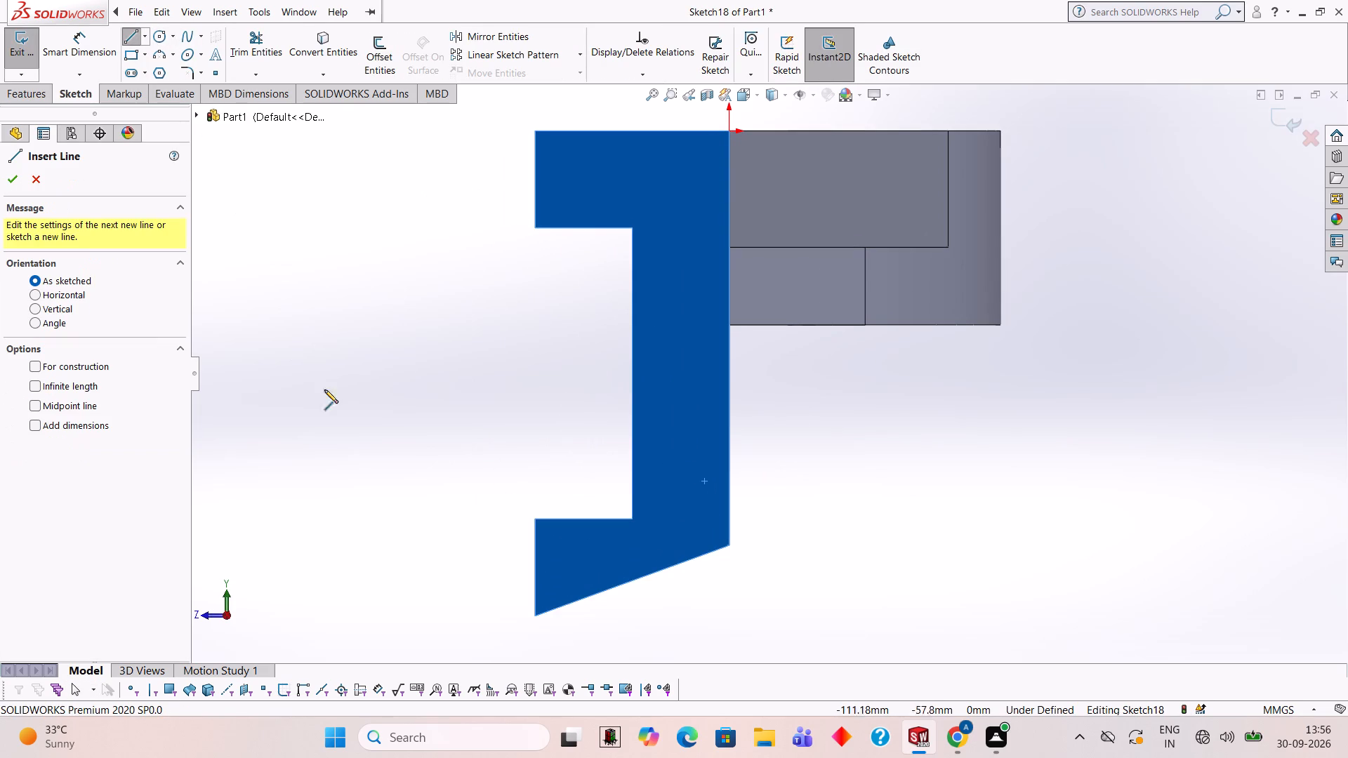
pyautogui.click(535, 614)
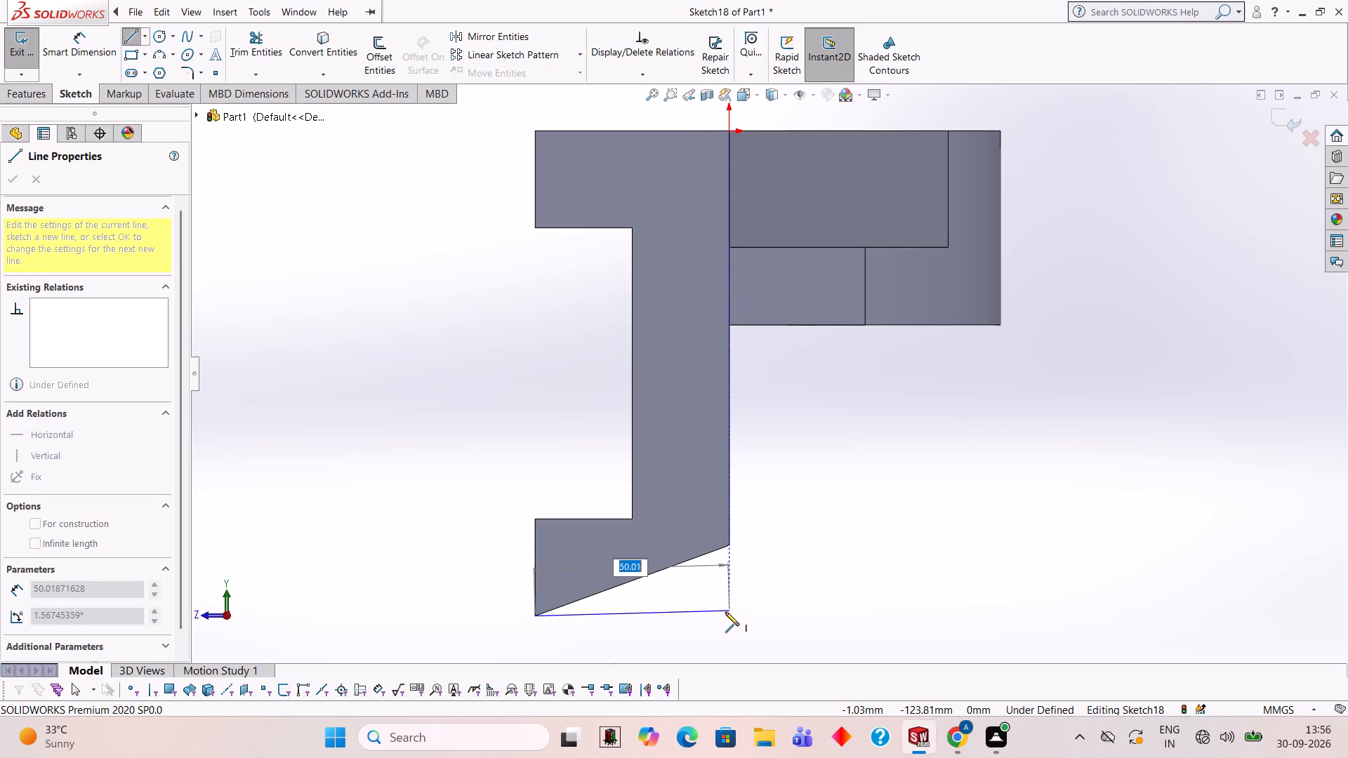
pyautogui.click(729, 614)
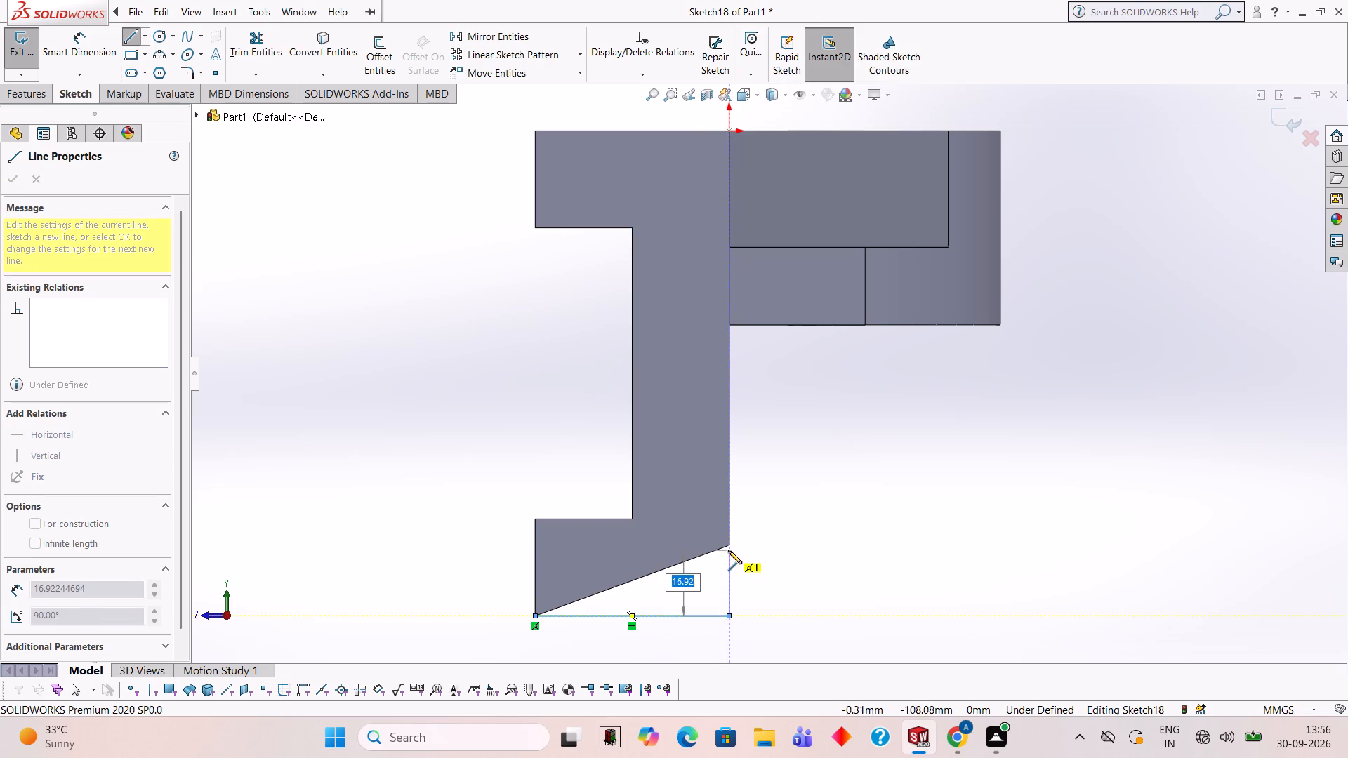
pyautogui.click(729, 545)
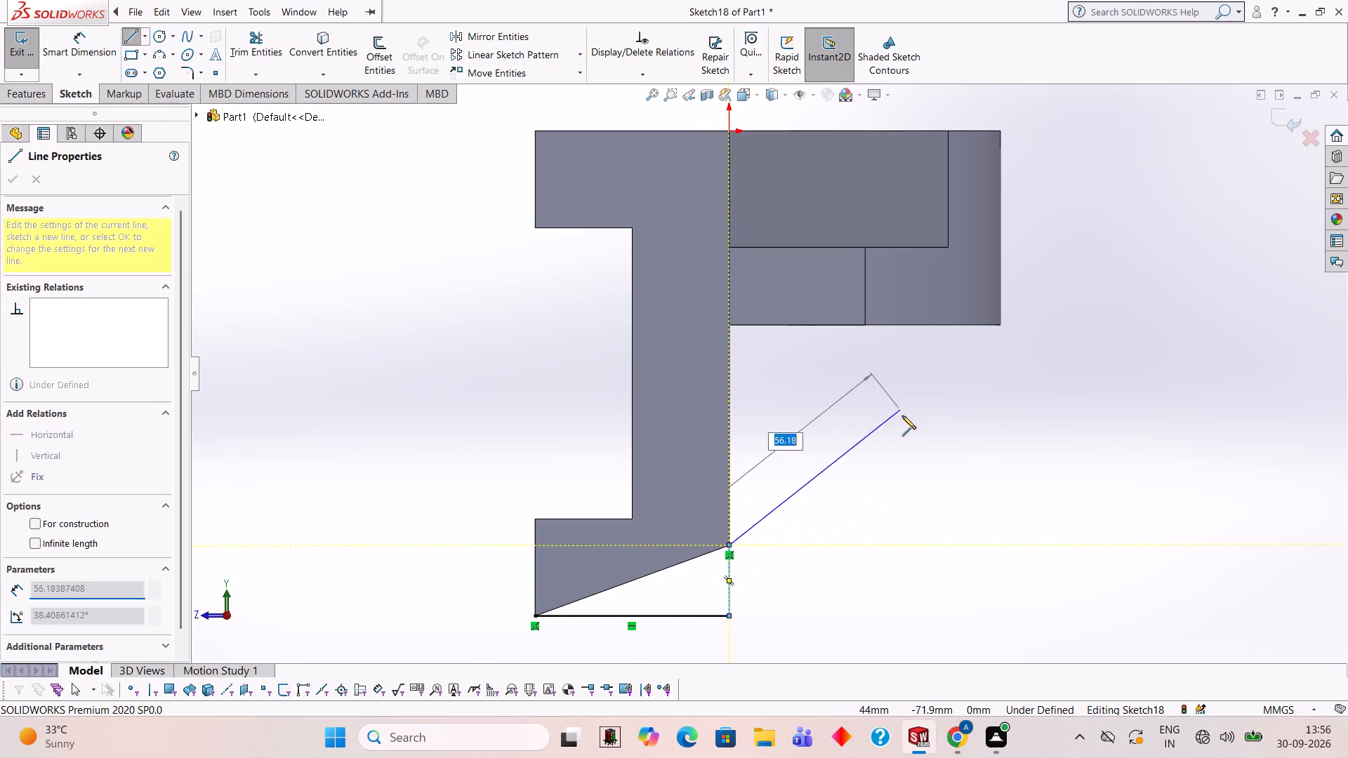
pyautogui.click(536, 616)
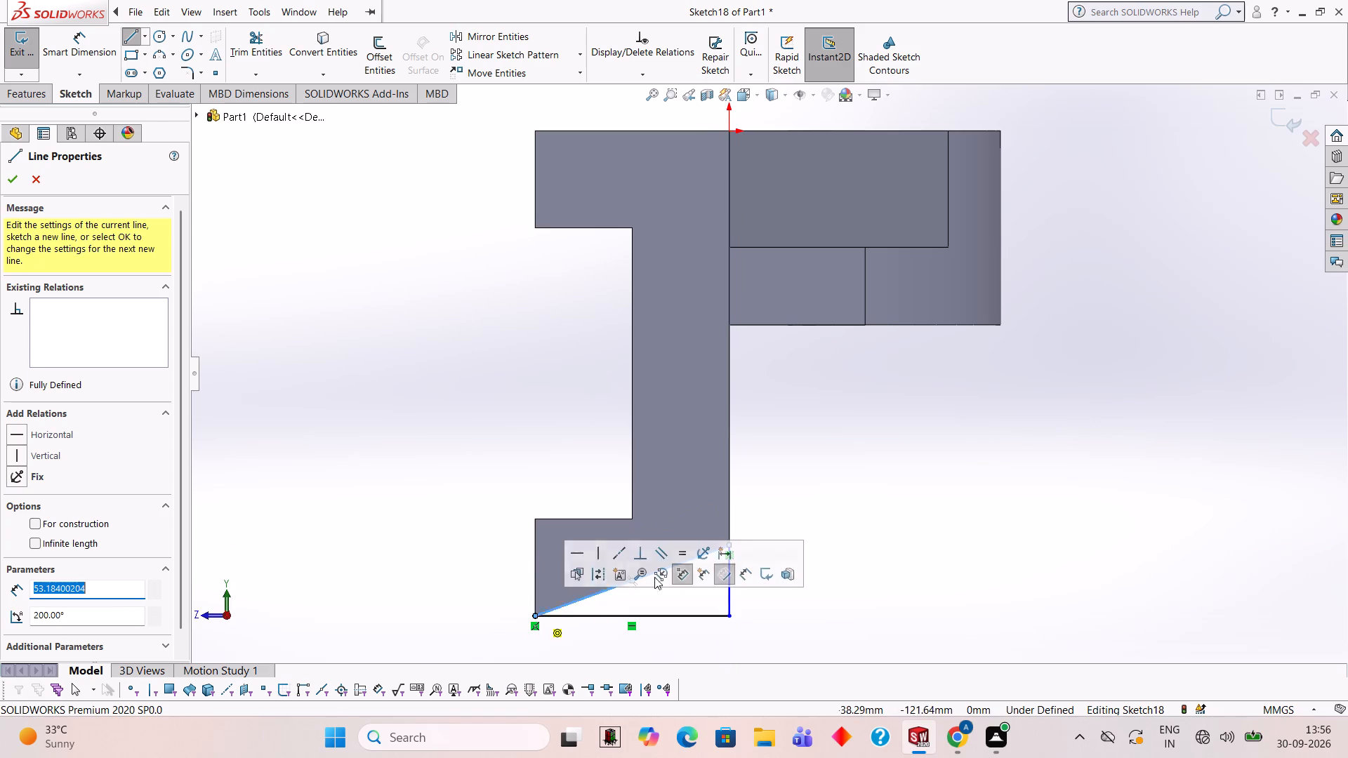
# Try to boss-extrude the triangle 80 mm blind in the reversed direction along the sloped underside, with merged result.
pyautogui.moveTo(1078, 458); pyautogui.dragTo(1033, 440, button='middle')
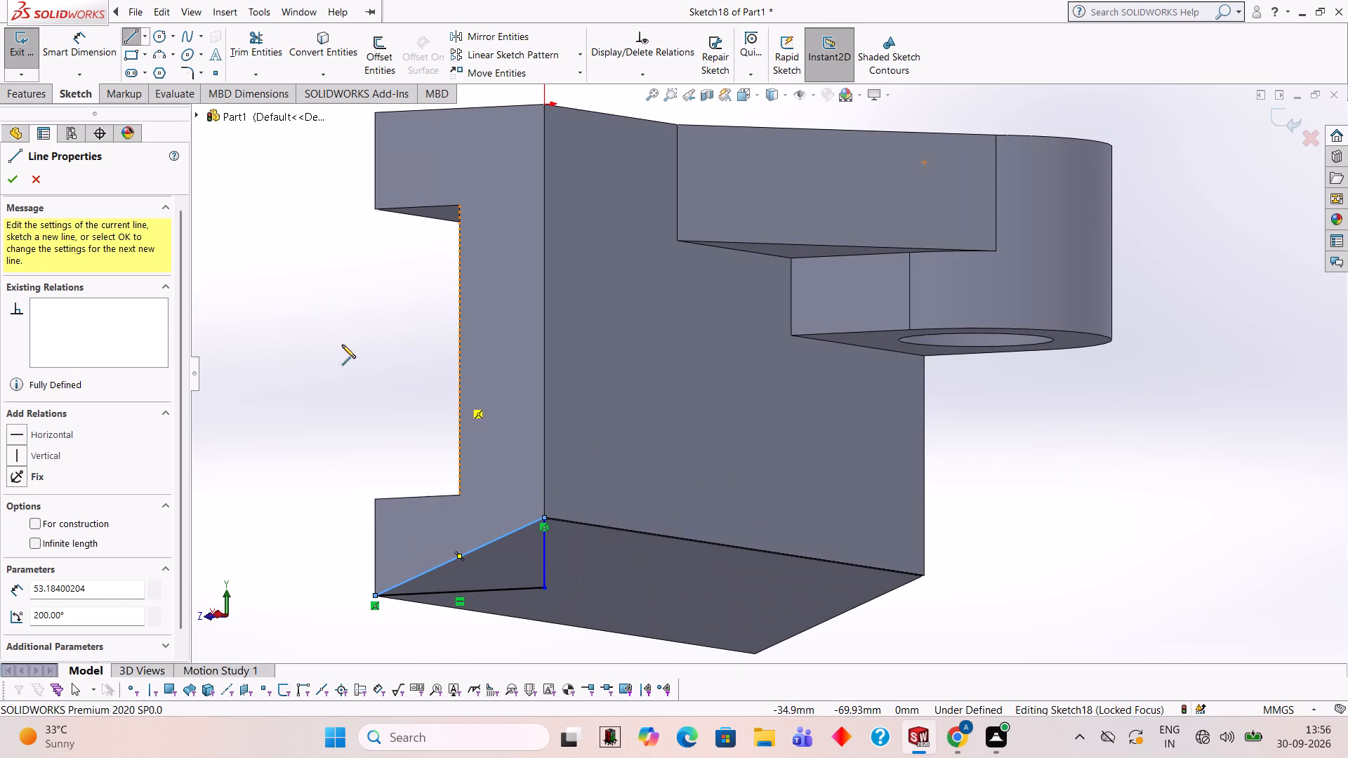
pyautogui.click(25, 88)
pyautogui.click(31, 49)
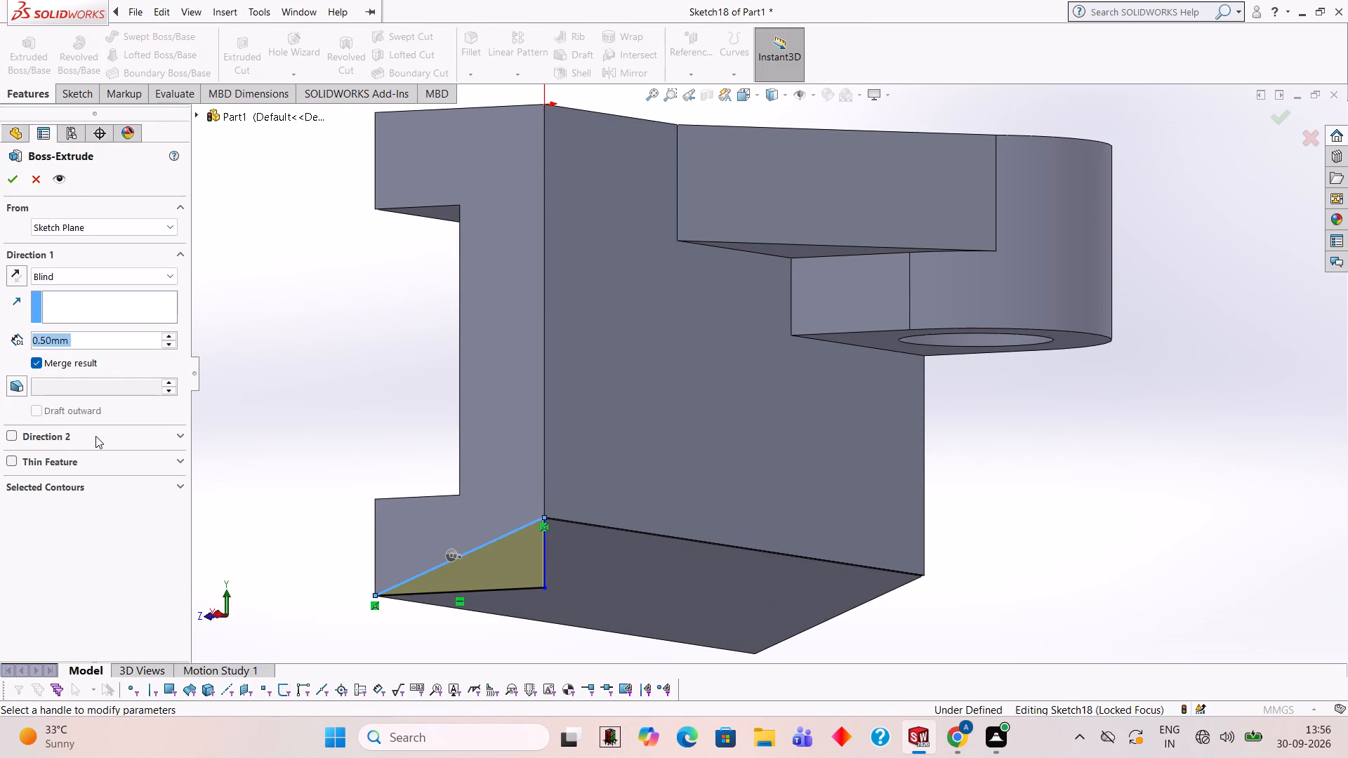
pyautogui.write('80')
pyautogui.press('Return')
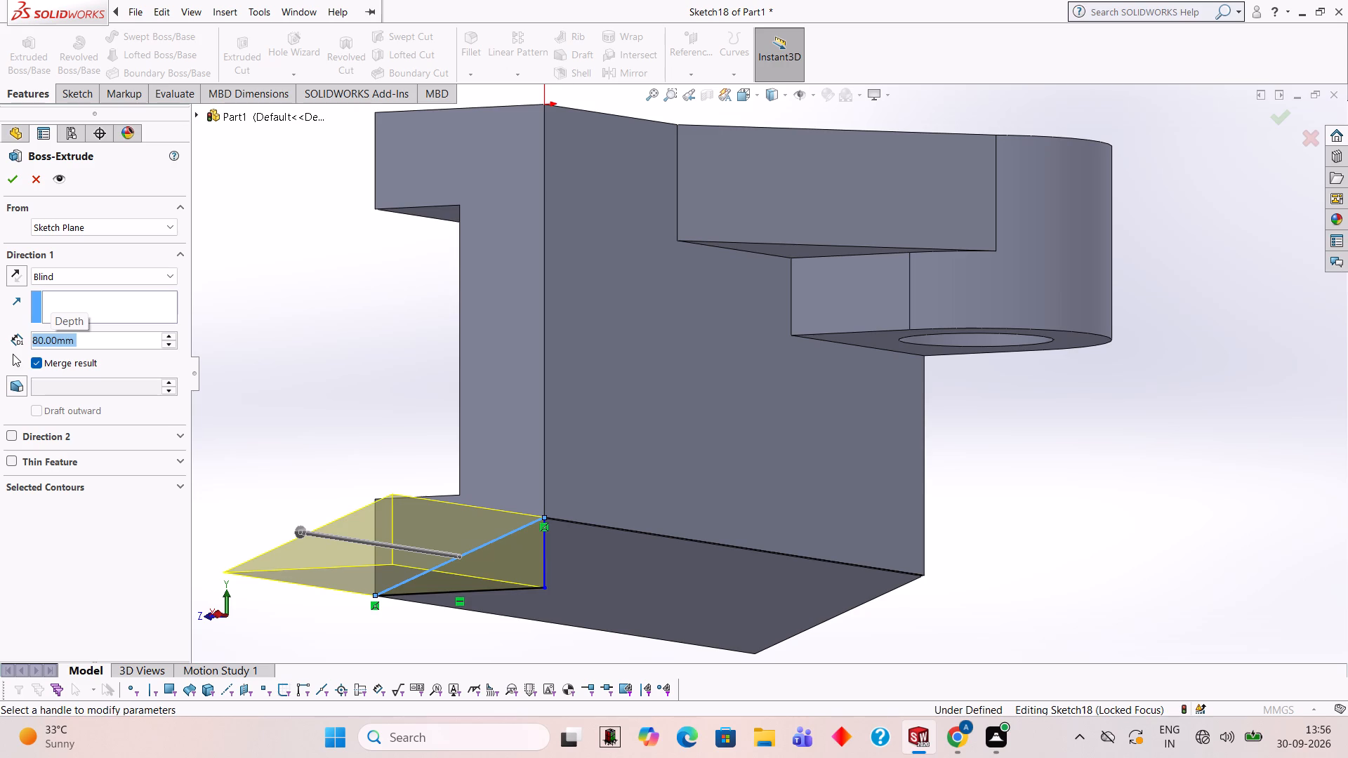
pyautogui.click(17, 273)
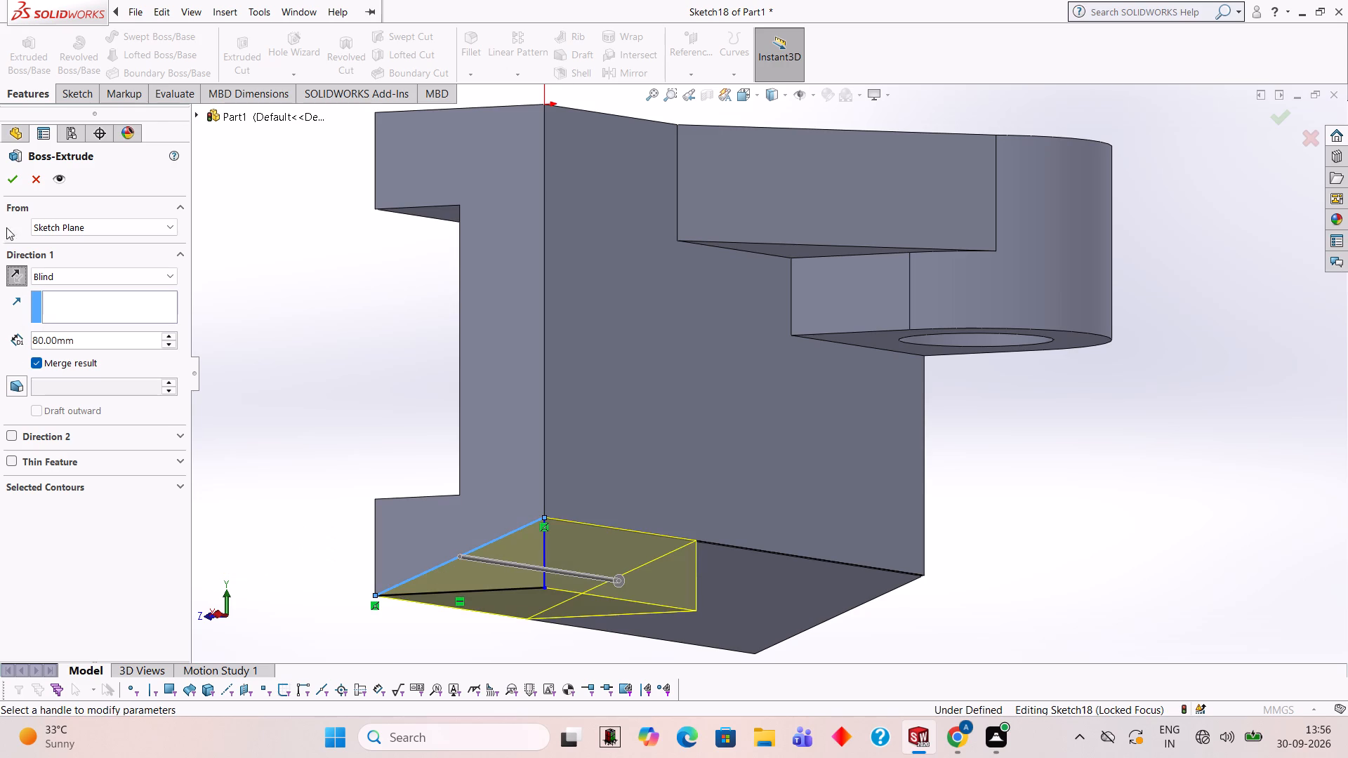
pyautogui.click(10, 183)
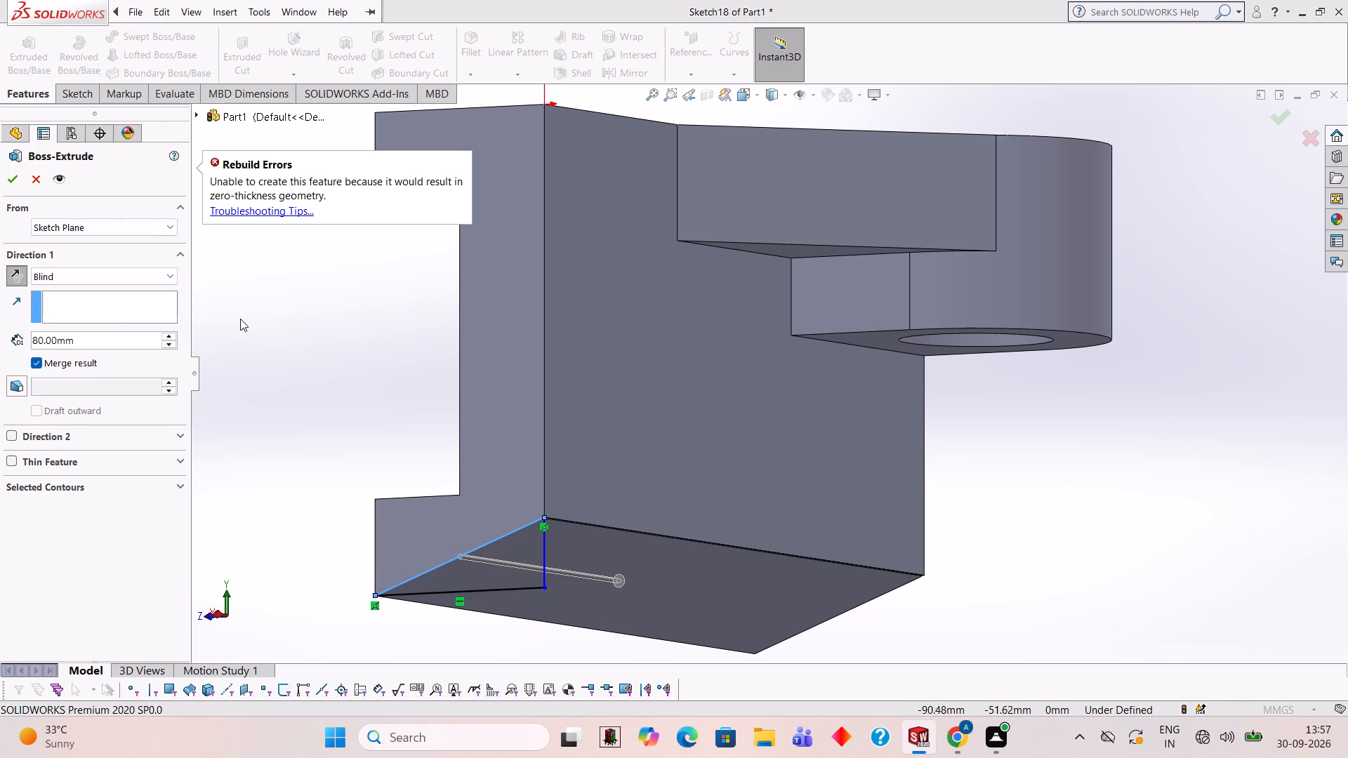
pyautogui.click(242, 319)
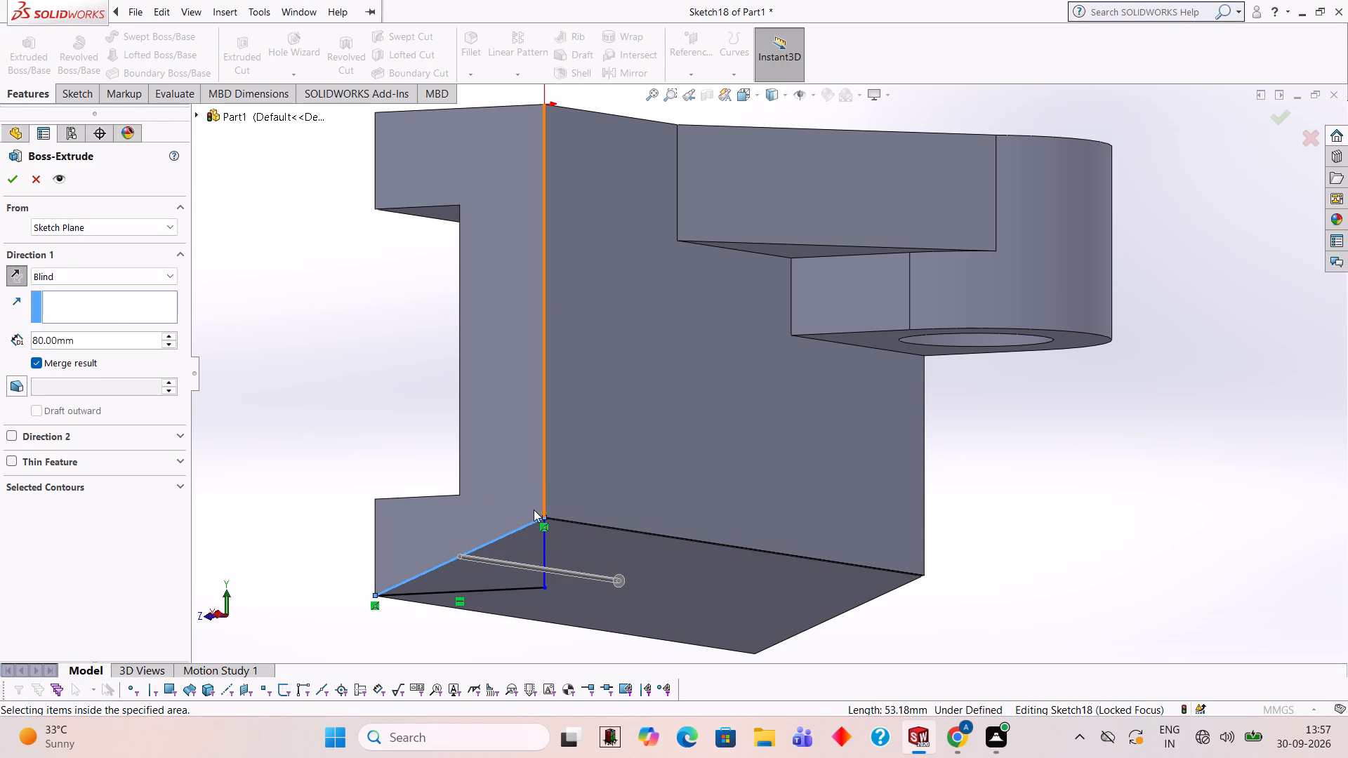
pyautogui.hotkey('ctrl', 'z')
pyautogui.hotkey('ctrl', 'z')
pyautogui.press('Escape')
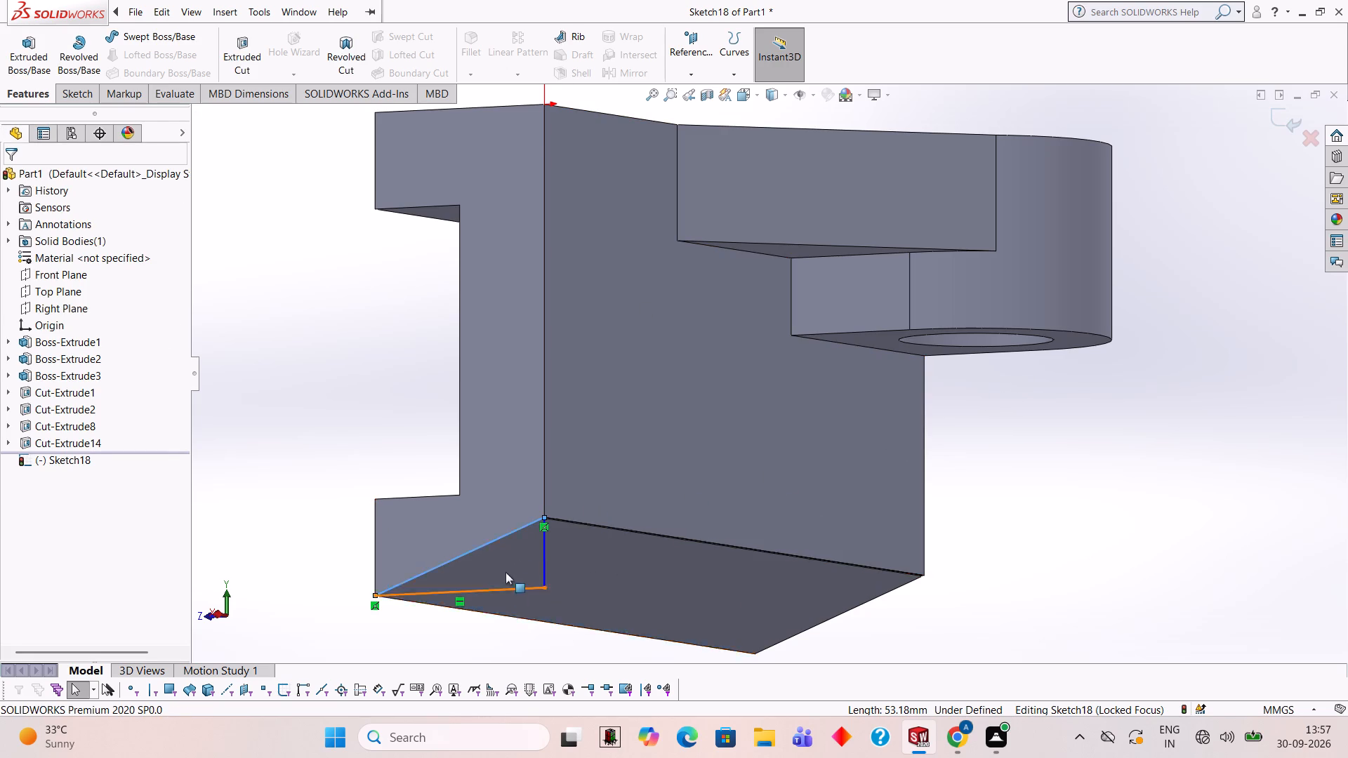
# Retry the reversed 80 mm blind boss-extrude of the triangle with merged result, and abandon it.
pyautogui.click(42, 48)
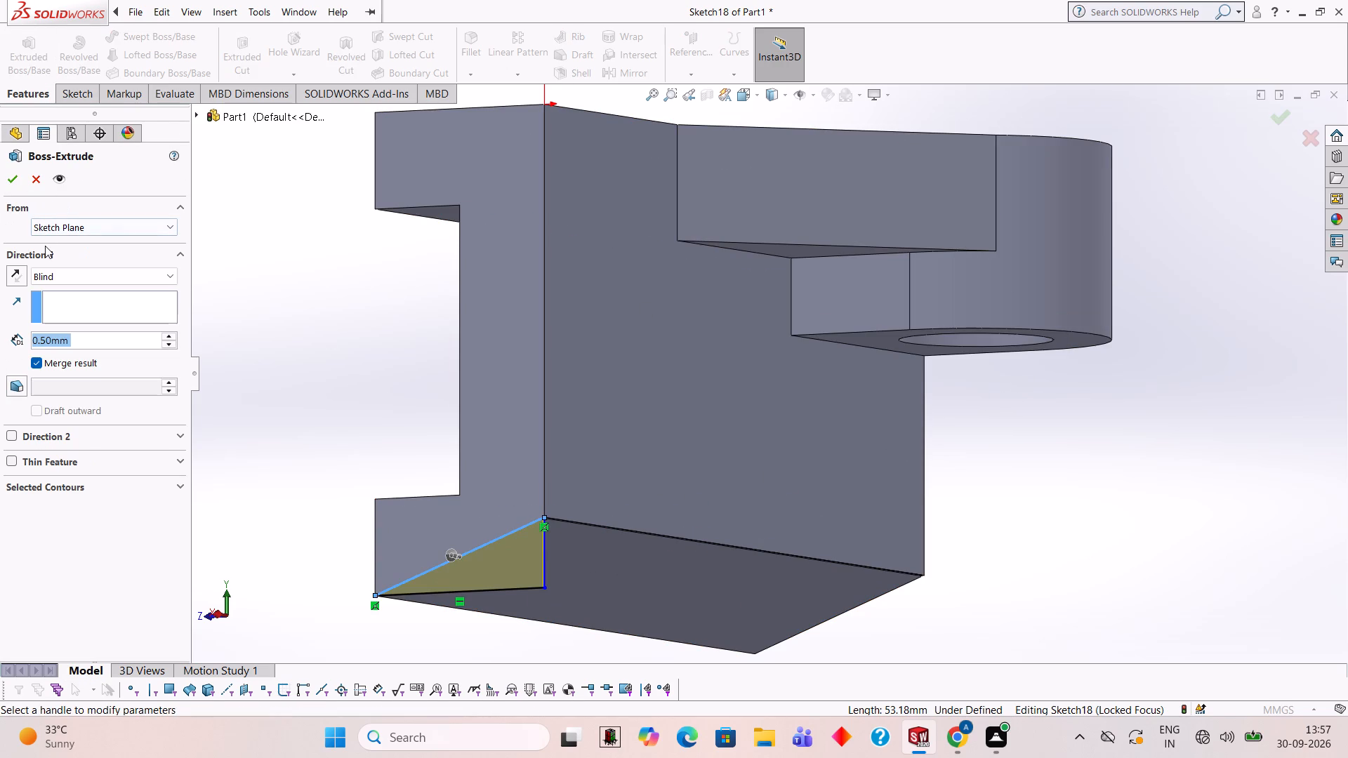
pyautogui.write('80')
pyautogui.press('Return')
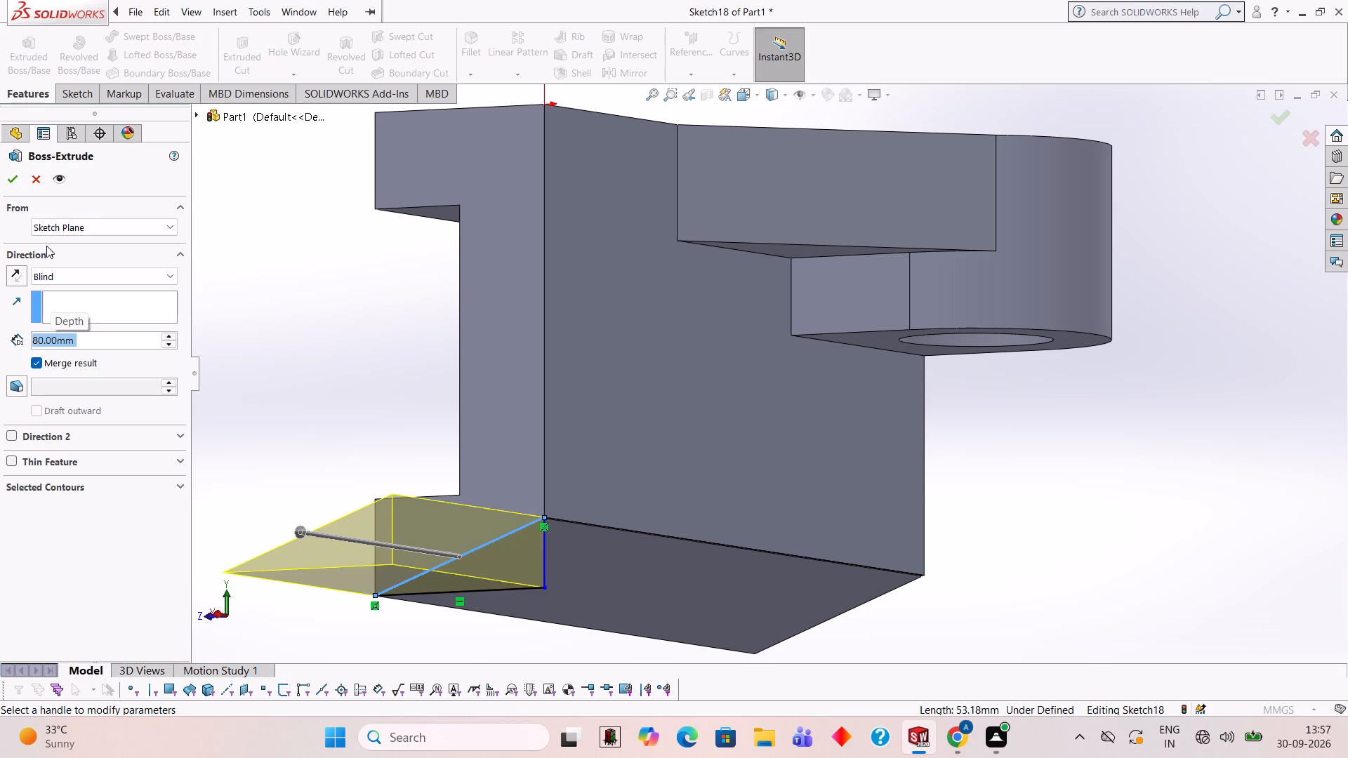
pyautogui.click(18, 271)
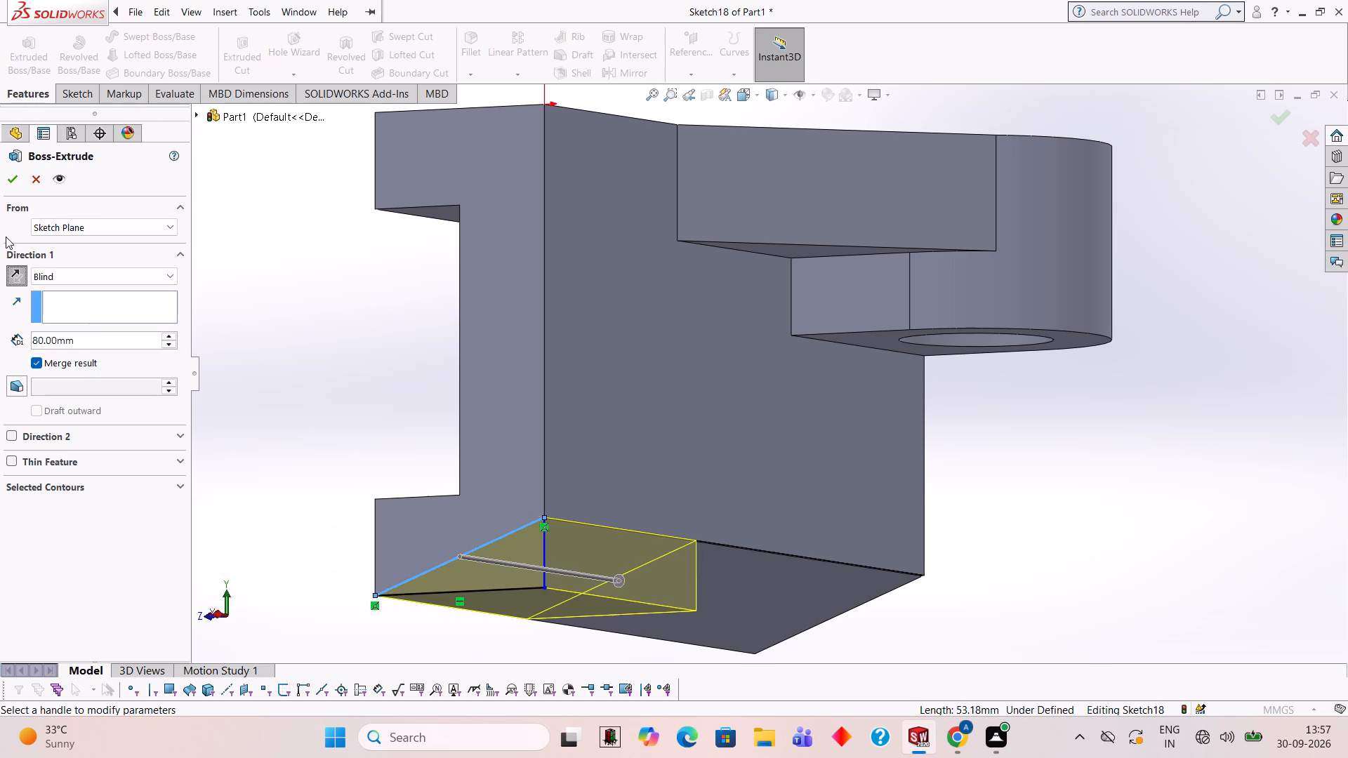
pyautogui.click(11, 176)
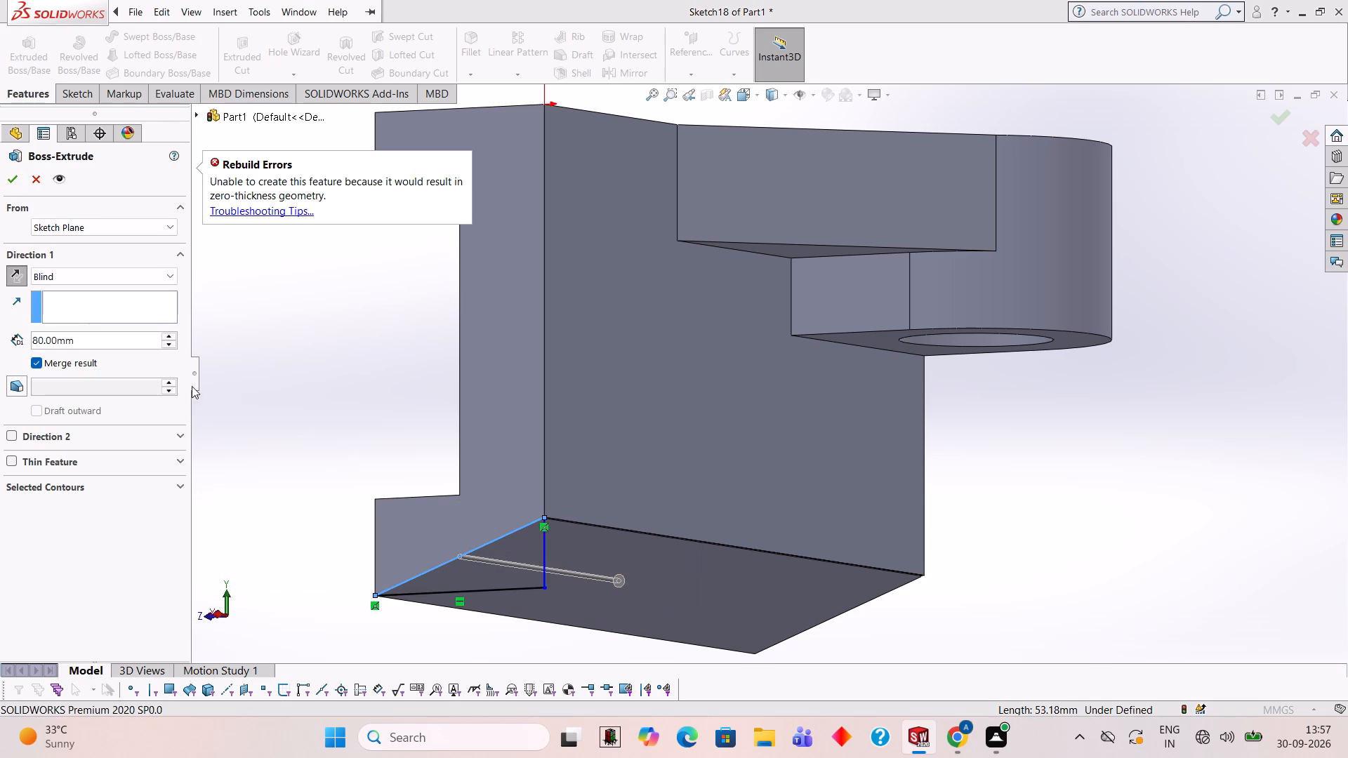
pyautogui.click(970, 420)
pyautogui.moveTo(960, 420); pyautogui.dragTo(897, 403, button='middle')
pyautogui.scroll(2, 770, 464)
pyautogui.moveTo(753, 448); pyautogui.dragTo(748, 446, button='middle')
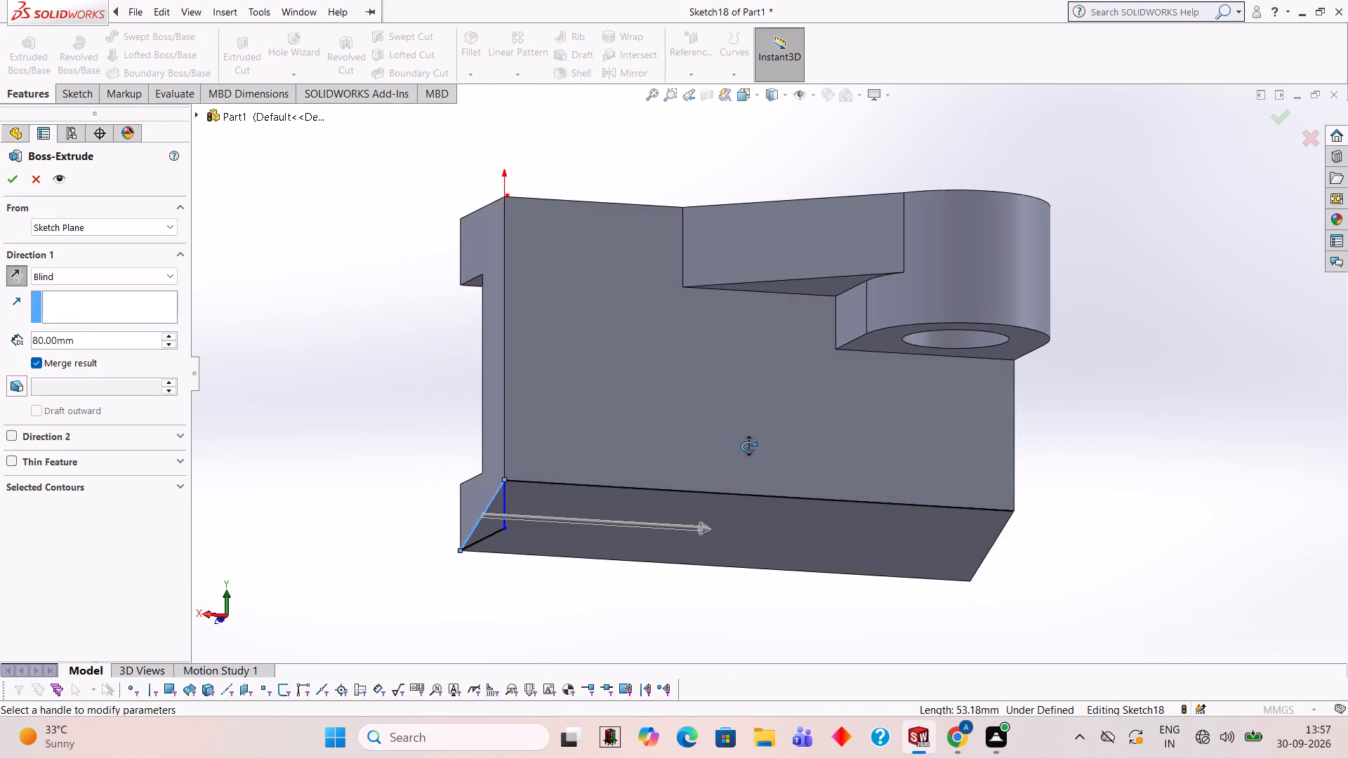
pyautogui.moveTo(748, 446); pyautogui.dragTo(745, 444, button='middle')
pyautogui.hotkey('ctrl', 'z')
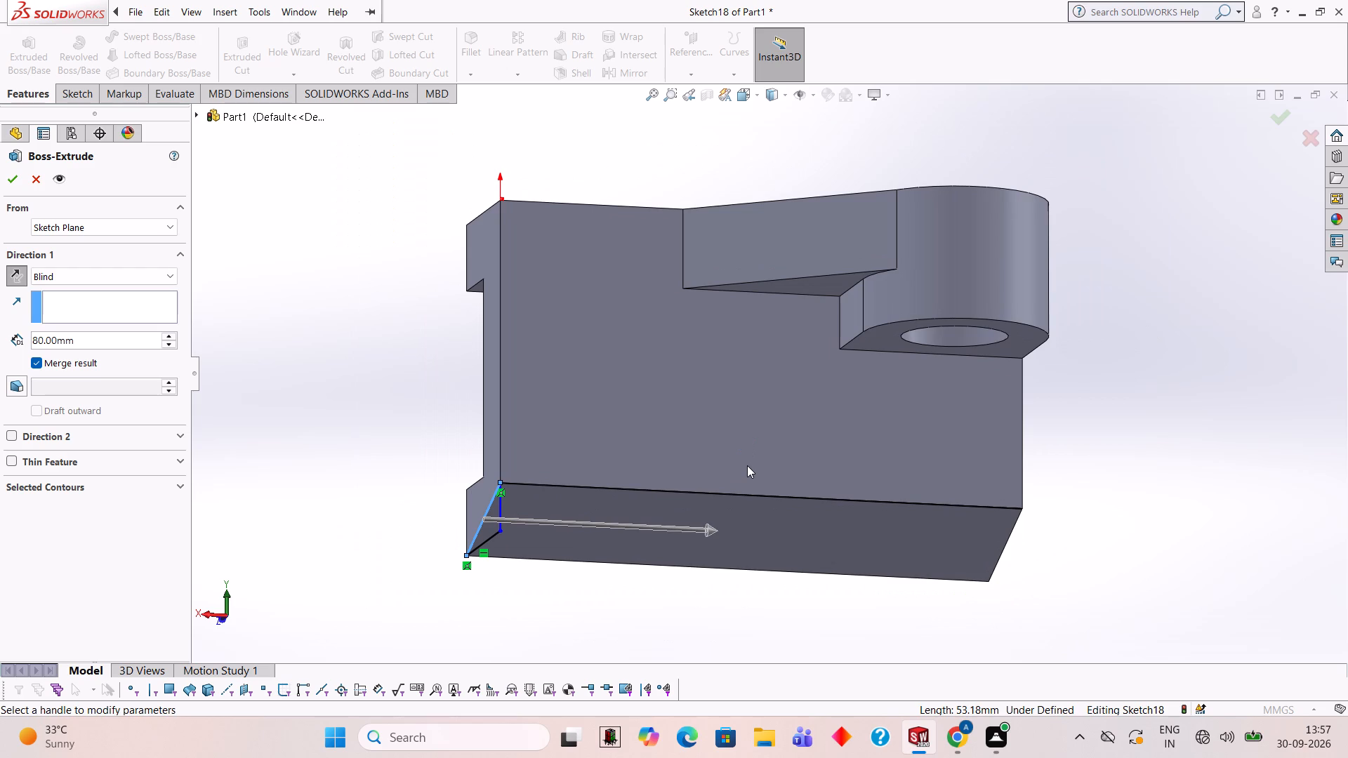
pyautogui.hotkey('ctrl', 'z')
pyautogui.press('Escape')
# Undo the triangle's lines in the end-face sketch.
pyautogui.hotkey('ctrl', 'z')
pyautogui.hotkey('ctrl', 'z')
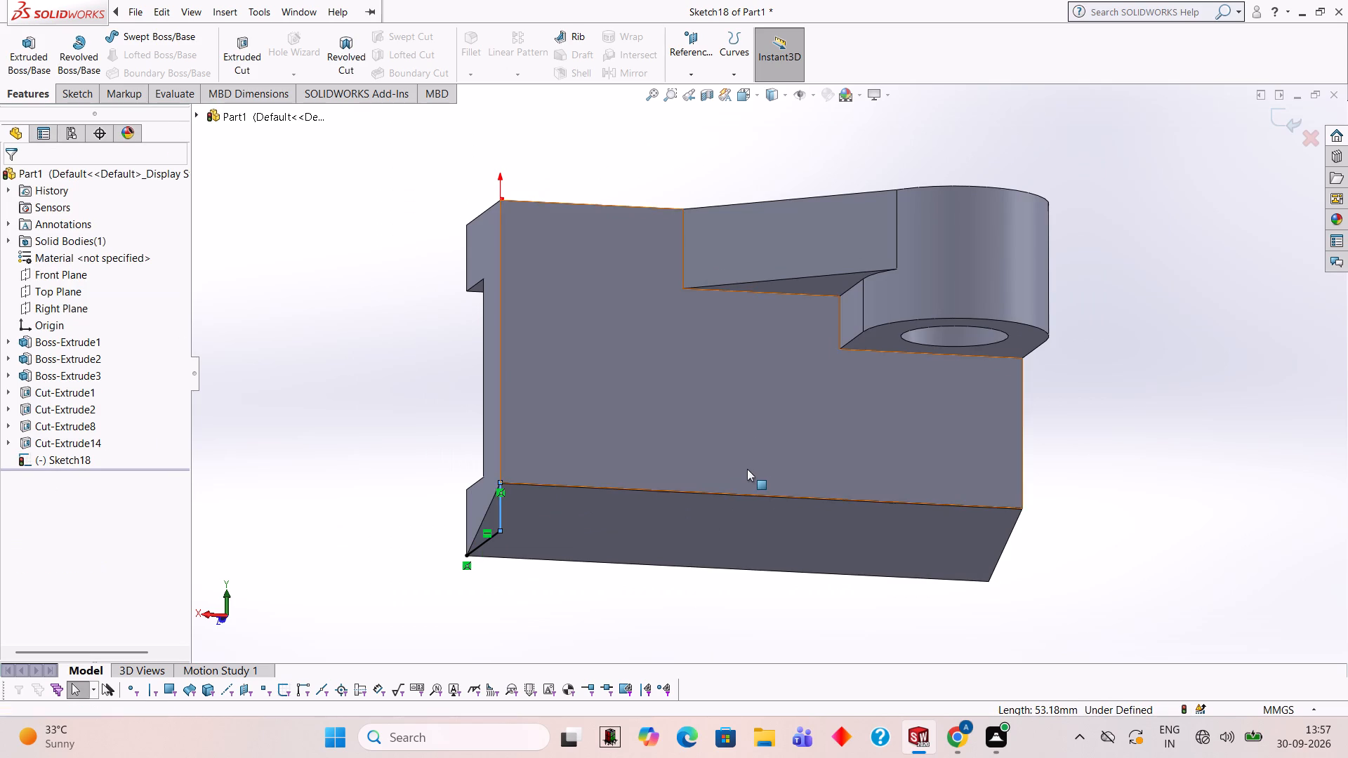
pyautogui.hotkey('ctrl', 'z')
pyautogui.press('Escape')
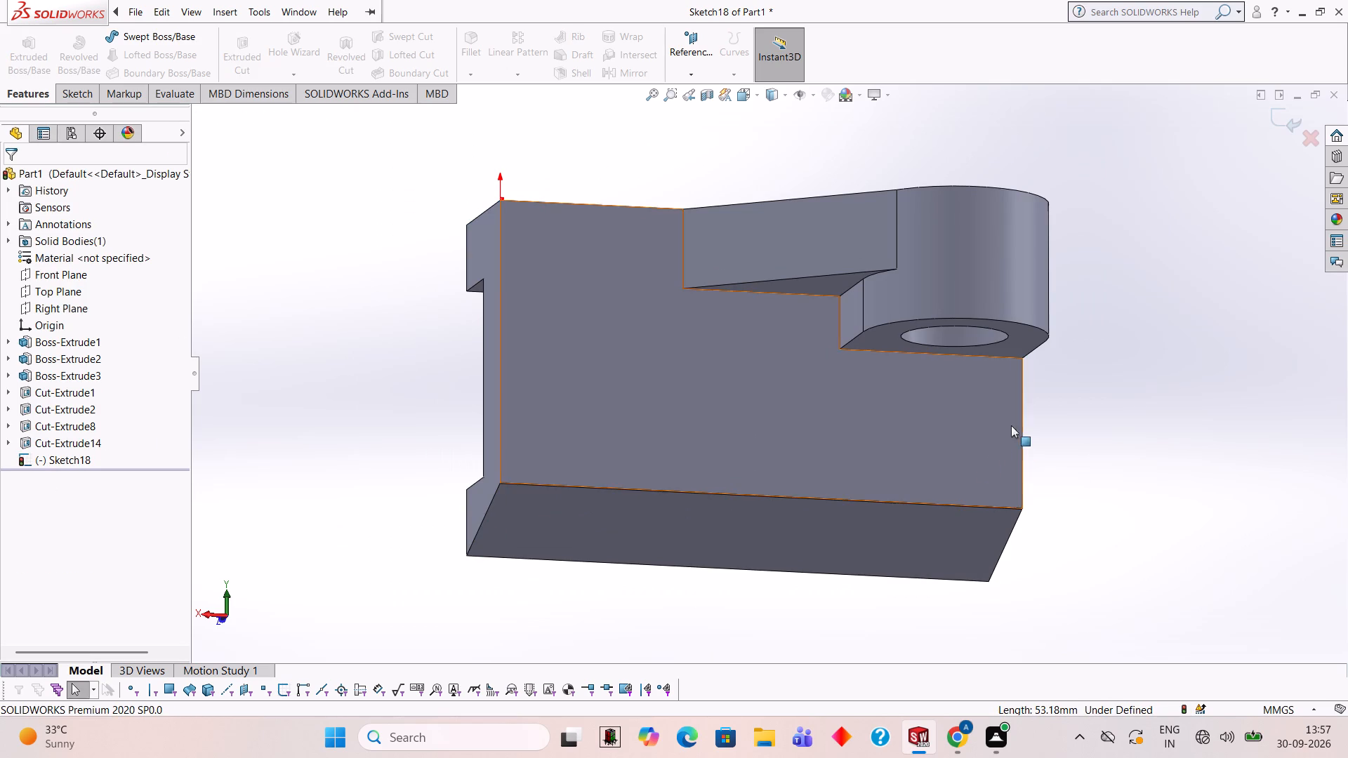
# Examine the corner where the sloped underside meets the lug-side face, close up from several angles.
pyautogui.moveTo(699, 468); pyautogui.dragTo(784, 514, button='middle')
pyautogui.scroll(-2, 793, 489)
pyautogui.scroll(-2, 601, 491)
pyautogui.scroll(-2, 642, 414)
pyautogui.scroll(-3, 626, 498)
pyautogui.moveTo(660, 452); pyautogui.dragTo(690, 428, button='middle')
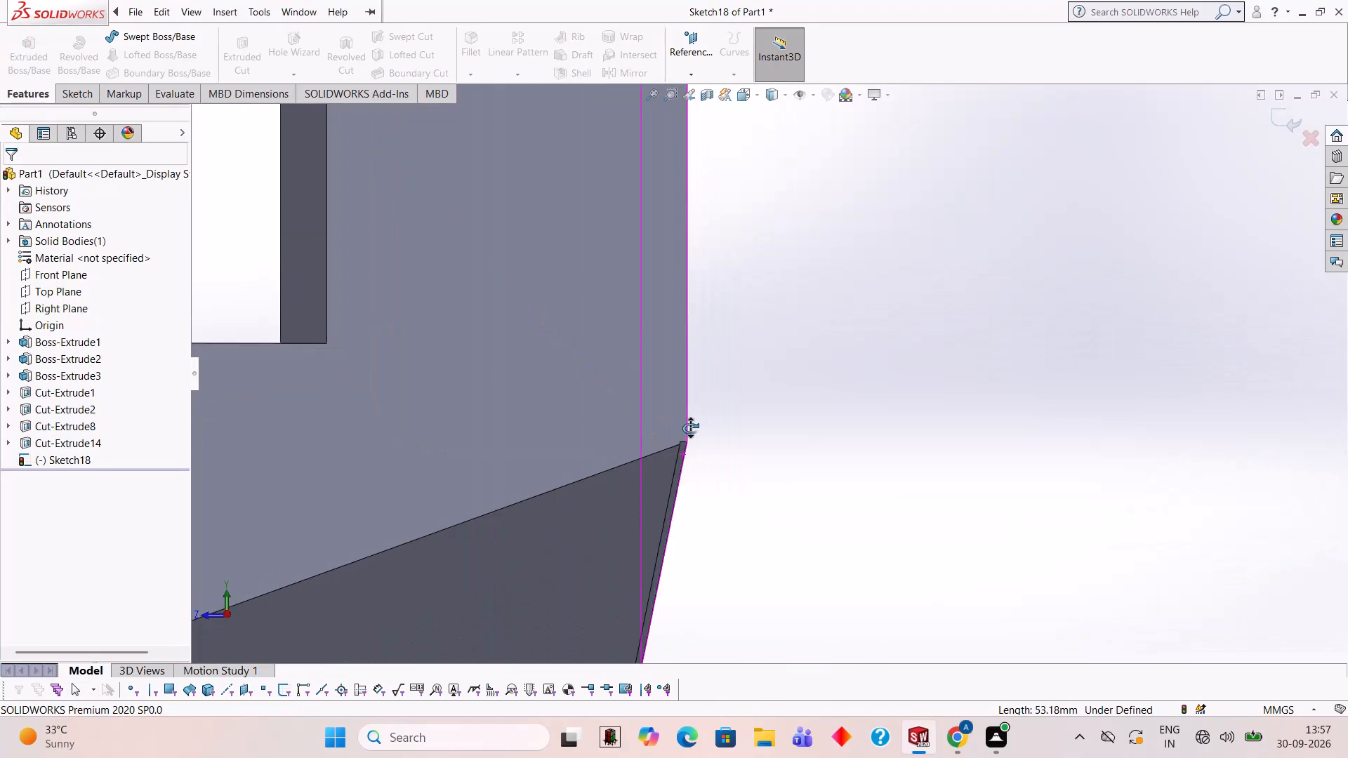
pyautogui.moveTo(690, 428); pyautogui.dragTo(690, 451, button='middle')
pyautogui.scroll(2, 665, 453)
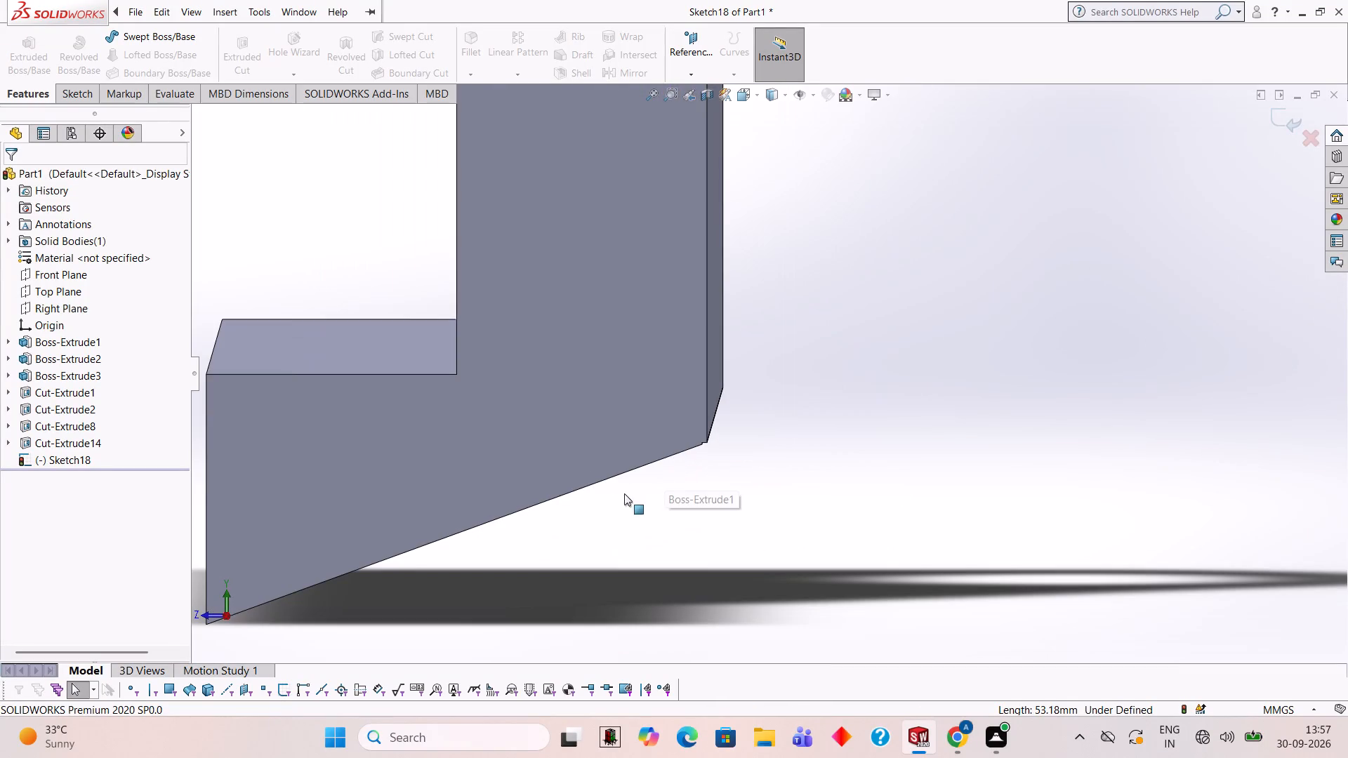
pyautogui.scroll(2, 518, 433)
pyautogui.scroll(-2, 595, 453)
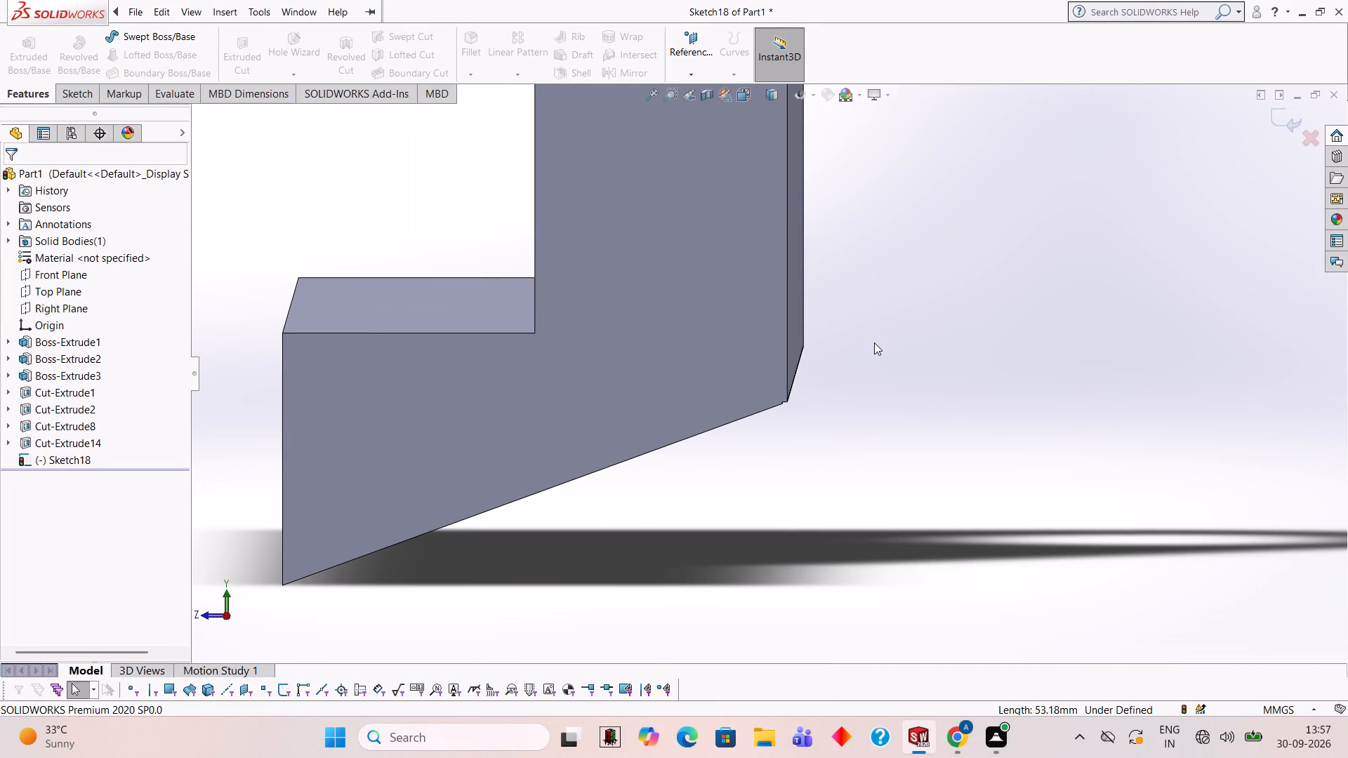
# Undo the 0.5 mm cut, its rectangle sketch and the sloped underside cut, back to the triangular wedge sketch on the end face.
pyautogui.hotkey('ctrl', 'z')
pyautogui.hotkey('ctrl', 'z')
pyautogui.hotkey('ctrl', 'z')
pyautogui.hotkey('ctrl', 'z')
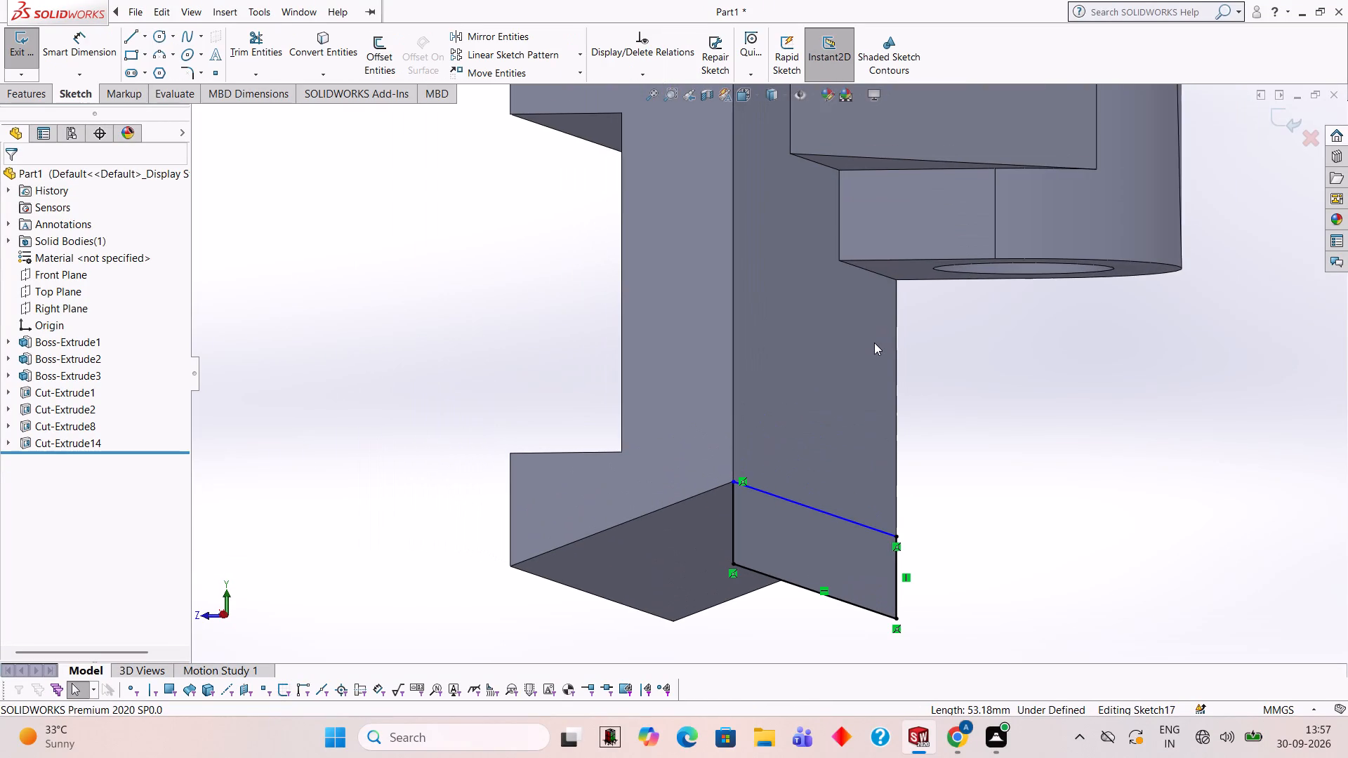
pyautogui.hotkey('ctrl', 'z')
pyautogui.hotkey('ctrl', 'z')
pyautogui.hotkey('ctrl', 'z')
pyautogui.hotkey('ctrl', 'z')
pyautogui.hotkey('ctrl', 'z')
pyautogui.hotkey('ctrl', 'z')
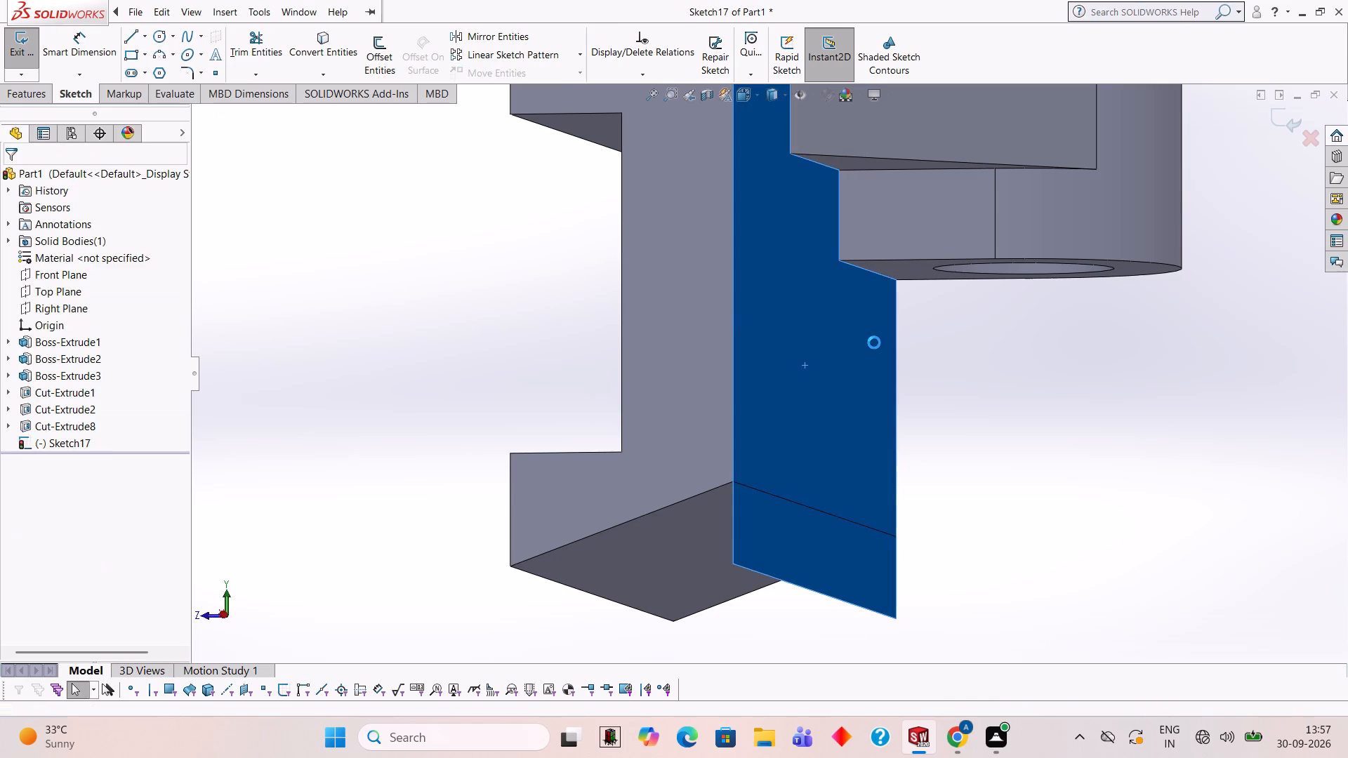
pyautogui.hotkey('ctrl', 'z')
pyautogui.hotkey('ctrl', 'z')
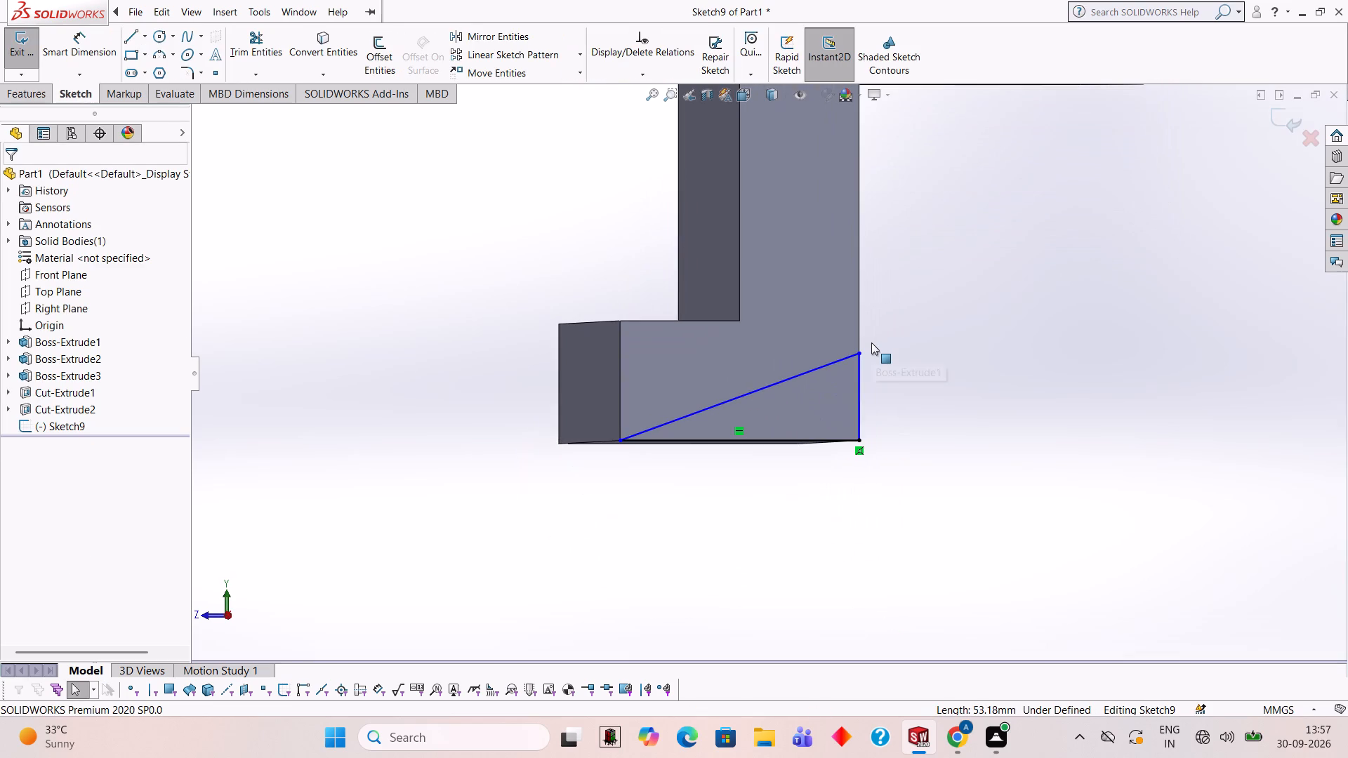
pyautogui.press('Escape')
pyautogui.press('Escape')
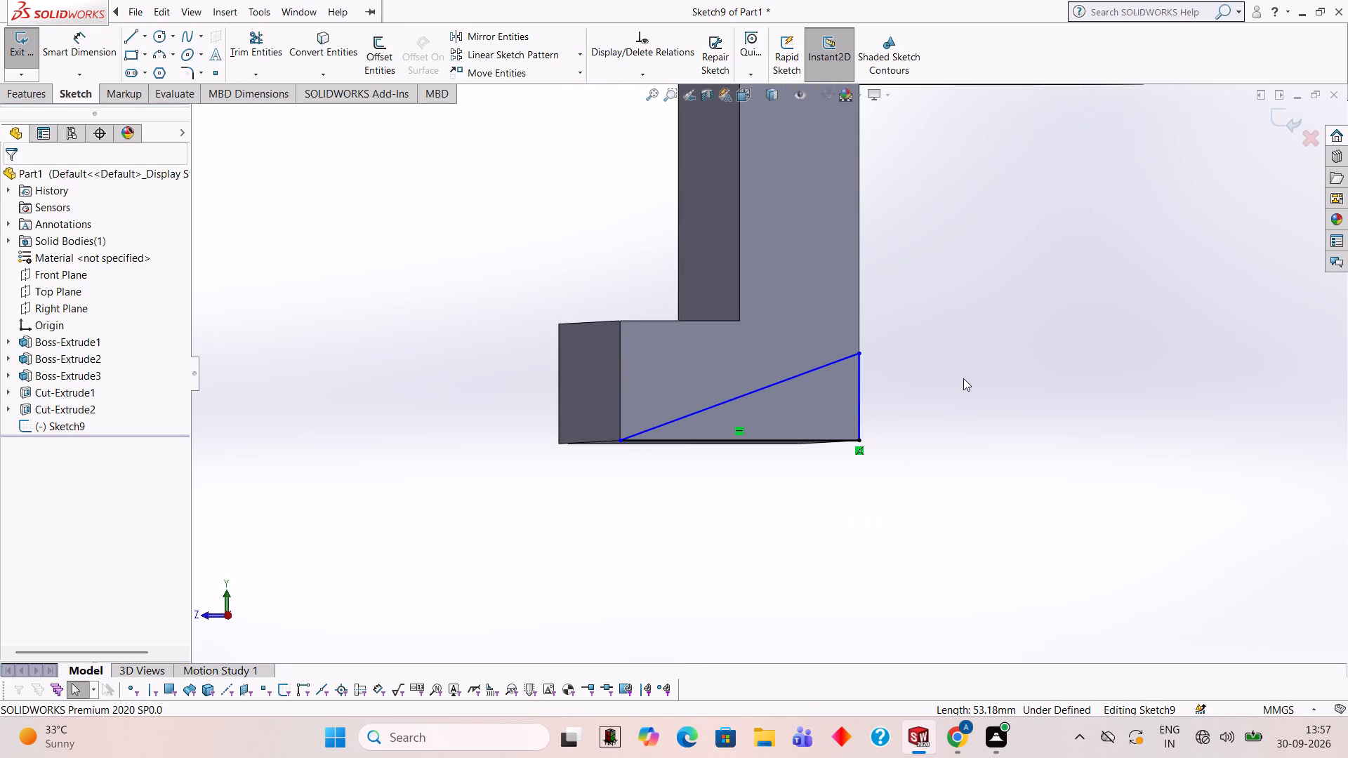
pyautogui.hotkey('ctrl', 'z')
pyautogui.hotkey('ctrl', 'z')
pyautogui.hotkey('ctrl', 'z')
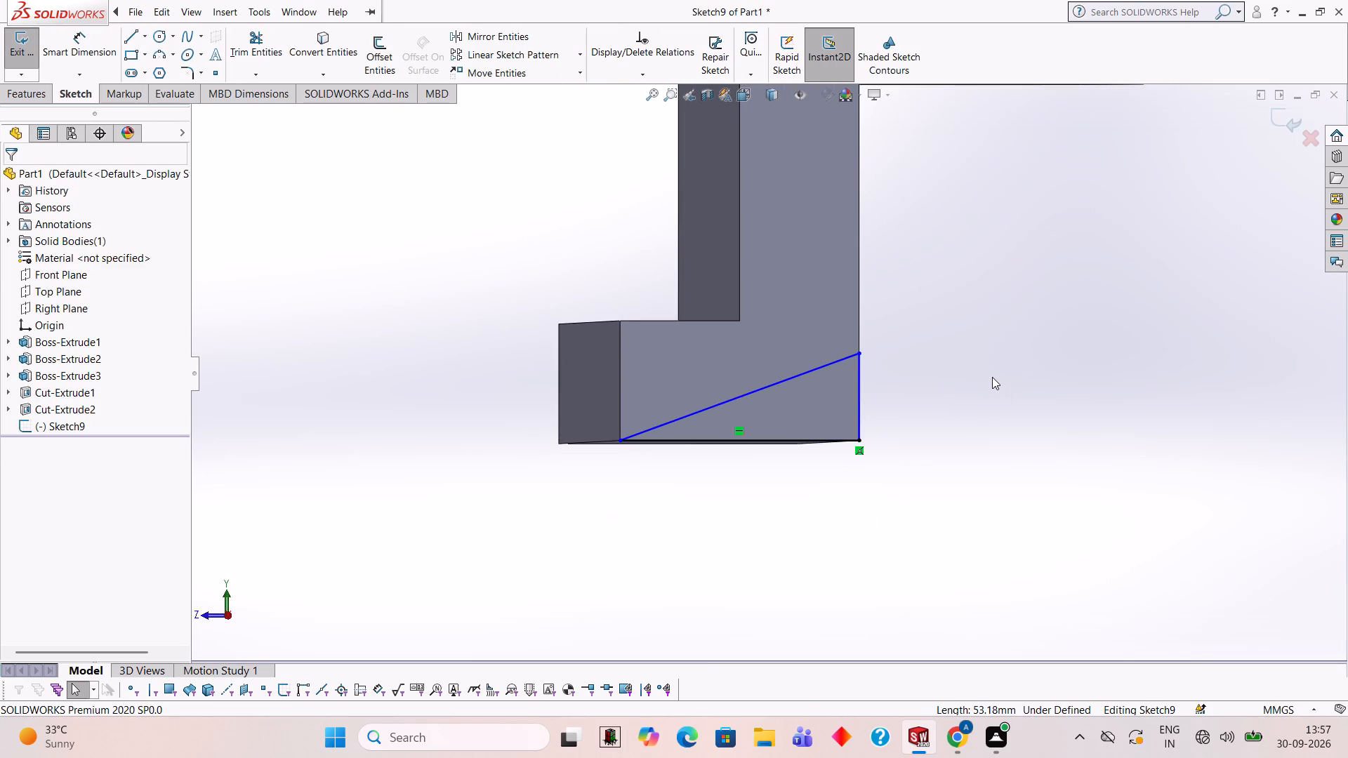
# Trim away the sloping, vertical and bottom lines of the triangular wedge sketch on the end face.
pyautogui.click(255, 63)
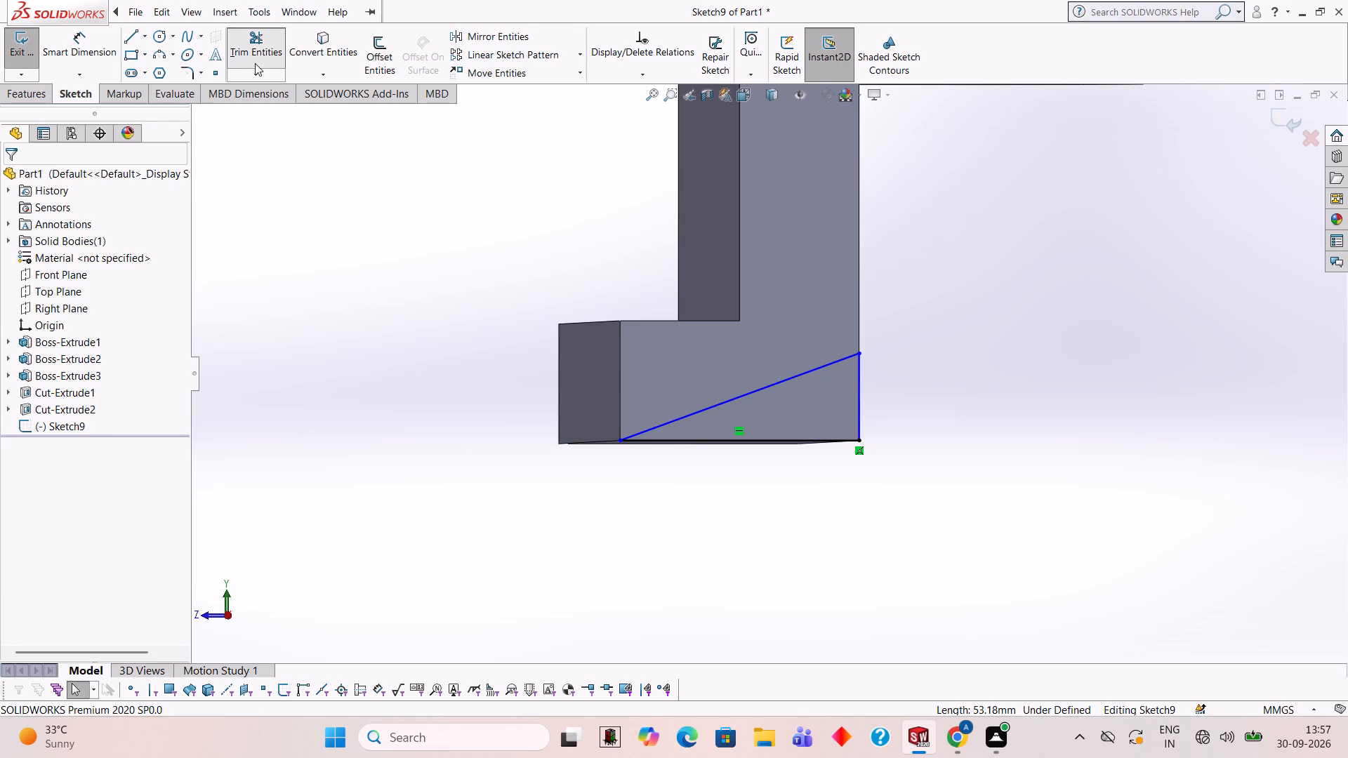
pyautogui.click(751, 393)
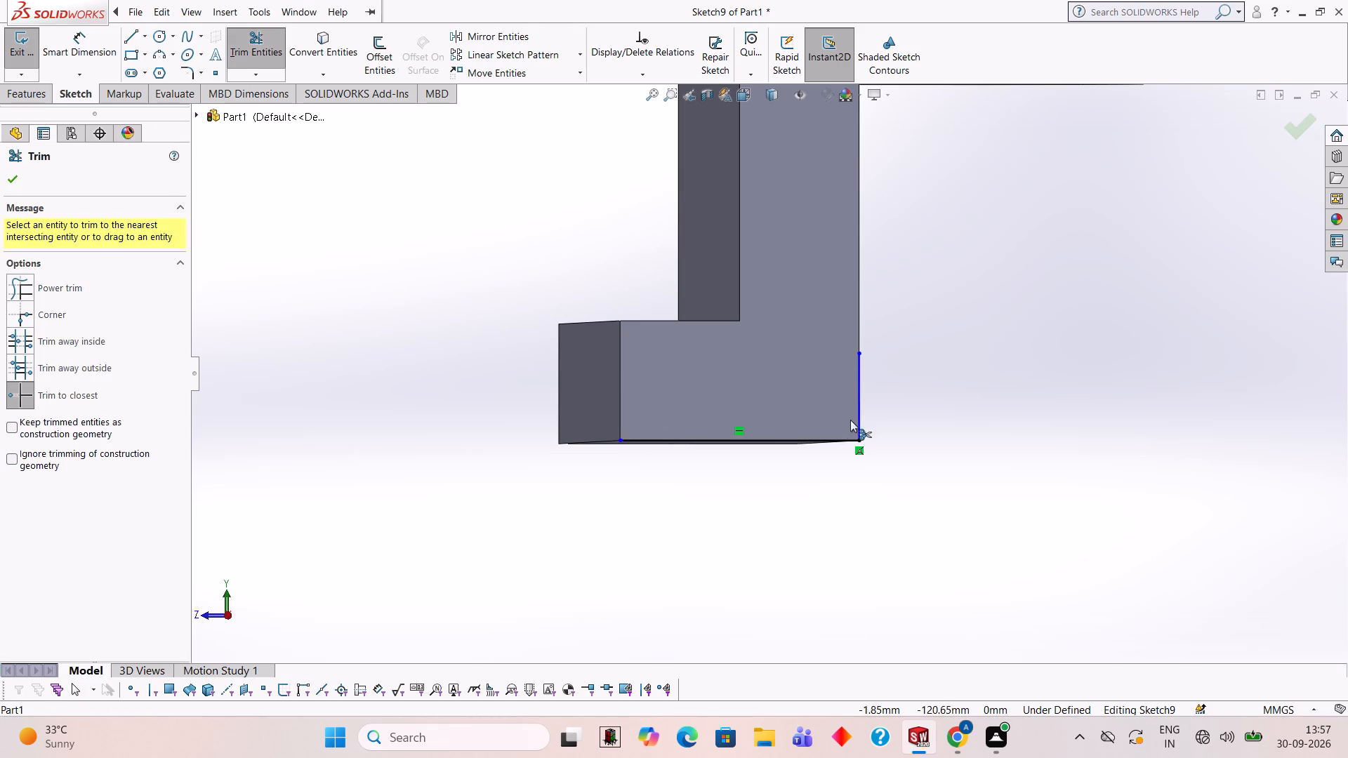
pyautogui.click(860, 413)
pyautogui.click(784, 441)
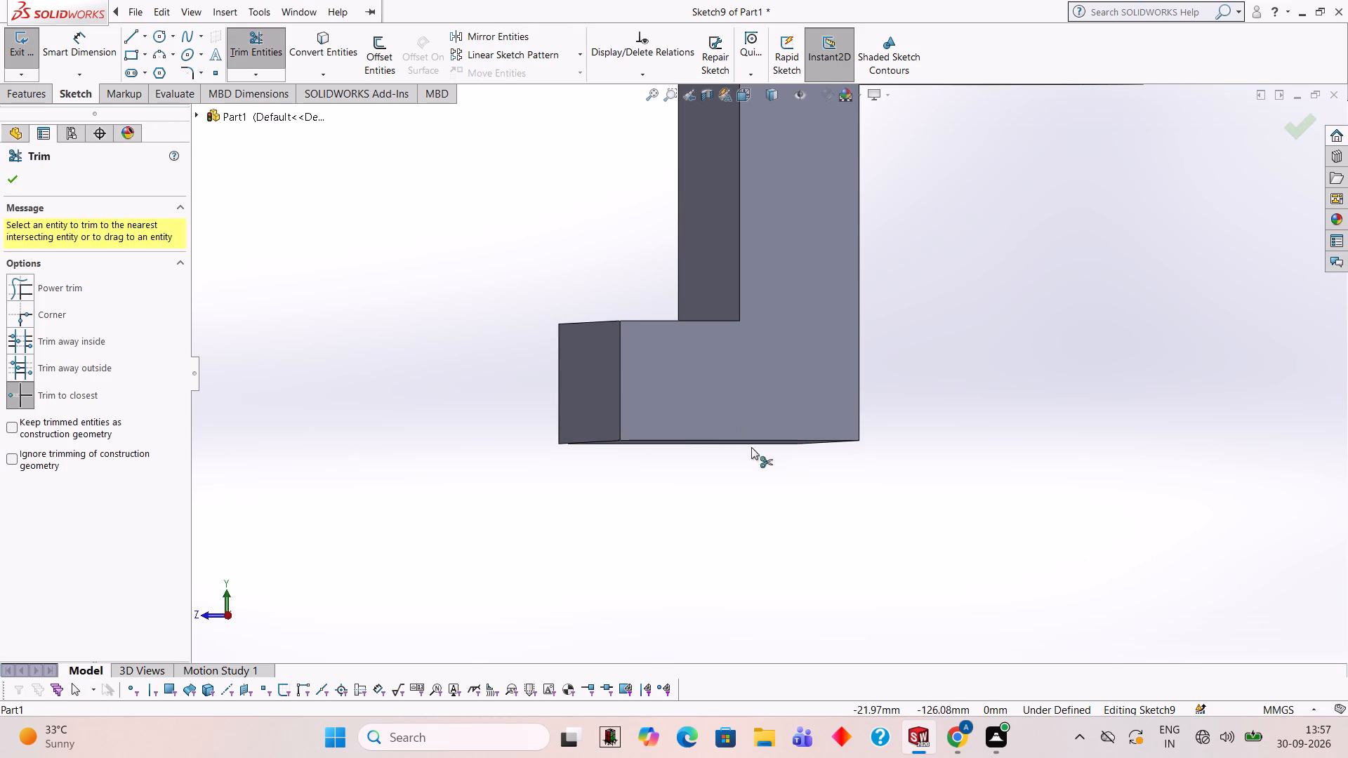
# Examine the block's underside, end face and lug from several angles with the wedge sketch lines removed.
pyautogui.moveTo(963, 378); pyautogui.dragTo(929, 384, button='middle')
pyautogui.scroll(1, 946, 381)
pyautogui.press('Escape')
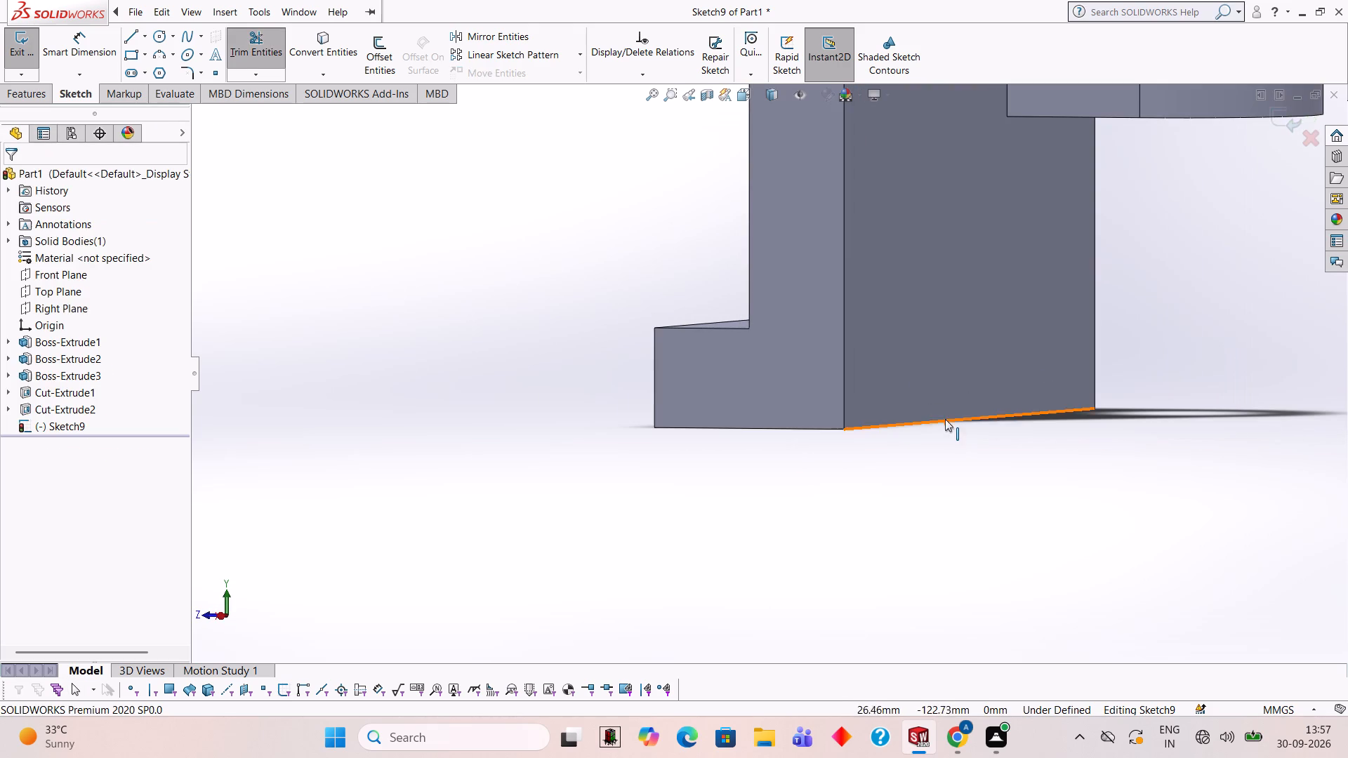
pyautogui.scroll(2, 970, 385)
pyautogui.moveTo(1003, 366); pyautogui.dragTo(918, 240, button='middle')
pyautogui.scroll(2, 949, 357)
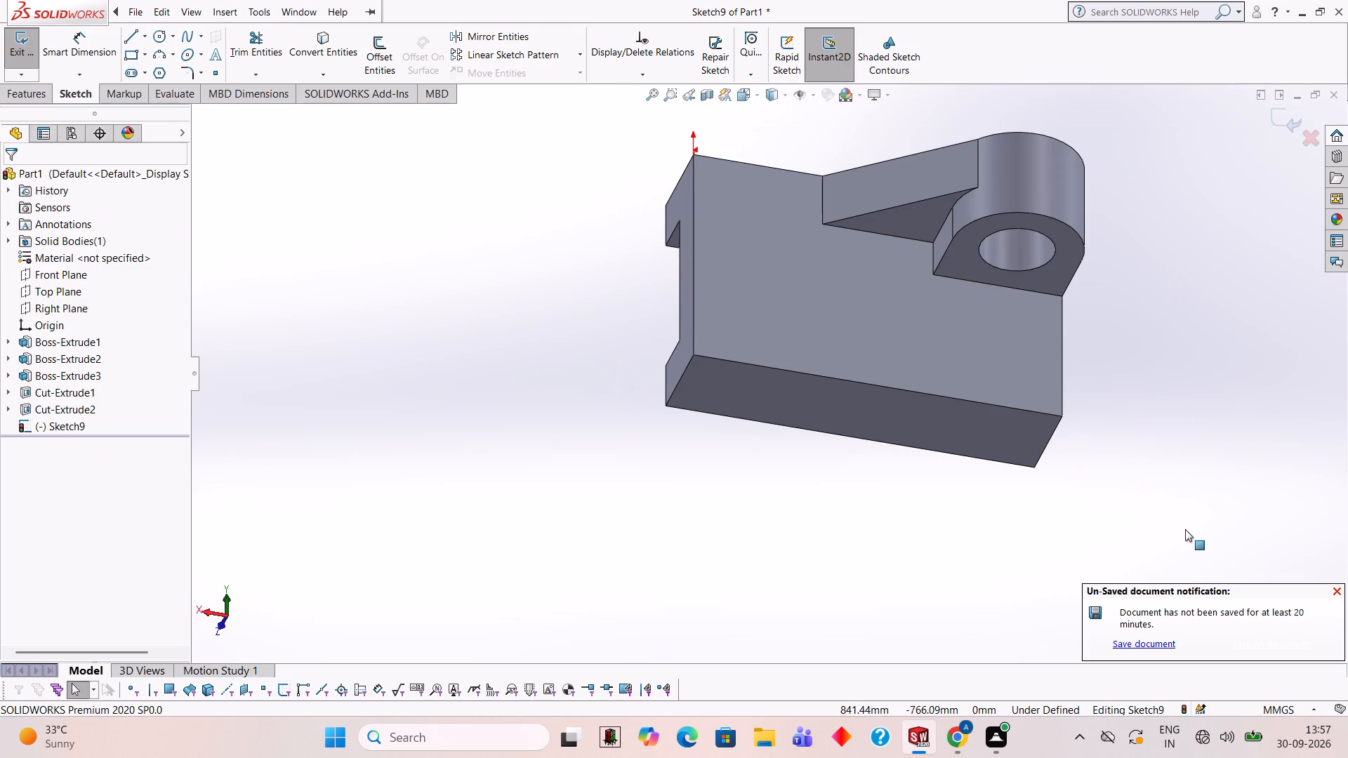
pyautogui.click(1337, 586)
pyautogui.scroll(2, 1159, 359)
pyautogui.moveTo(1159, 359); pyautogui.dragTo(1158, 359, button='middle')
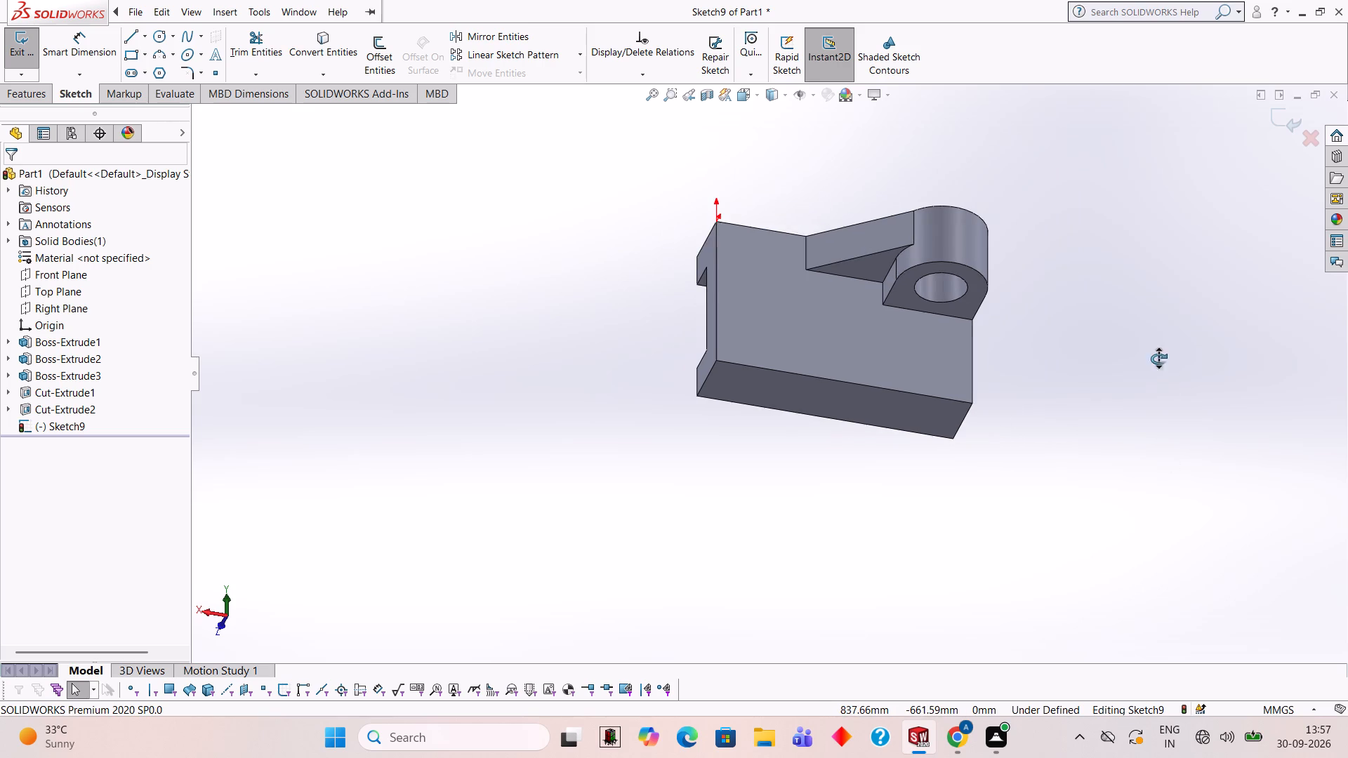
pyautogui.moveTo(1158, 359); pyautogui.dragTo(1213, 448, button='middle')
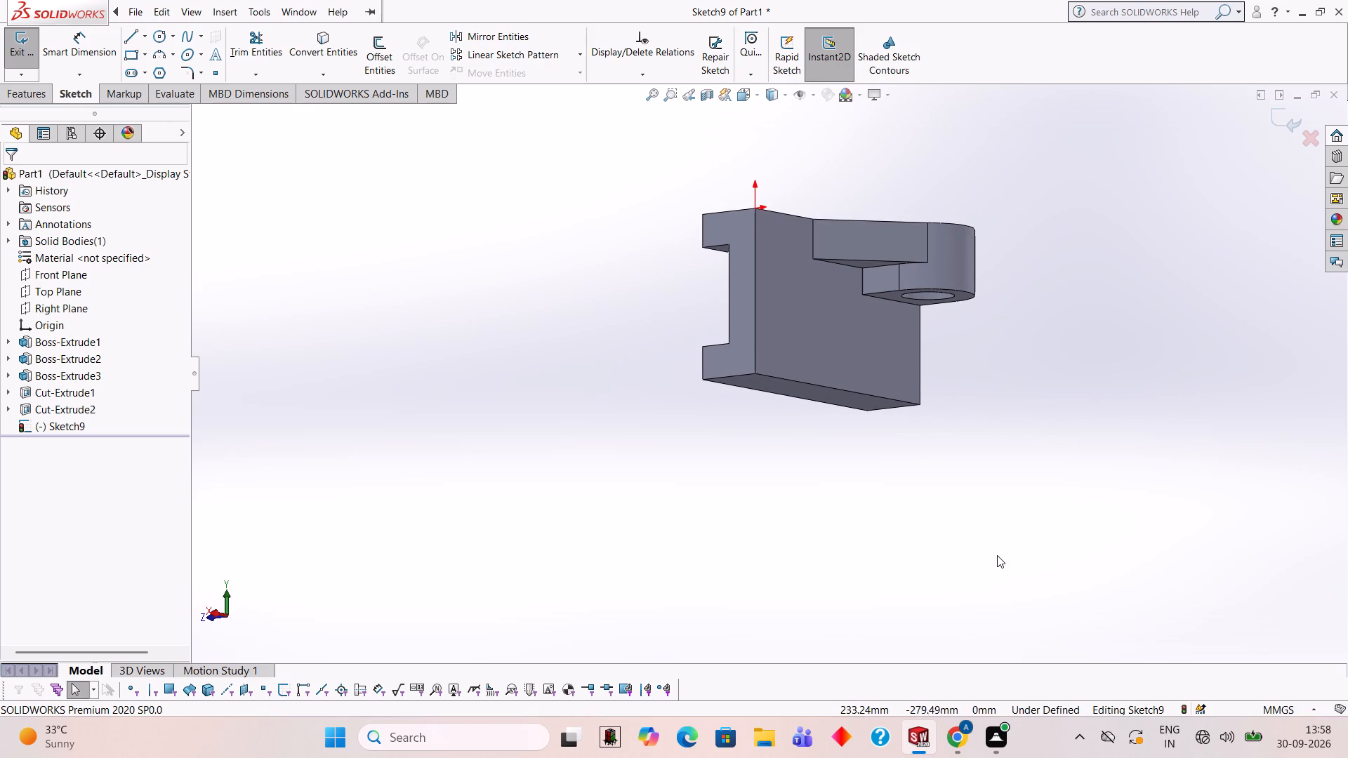
pyautogui.moveTo(999, 386); pyautogui.dragTo(959, 352, button='middle')
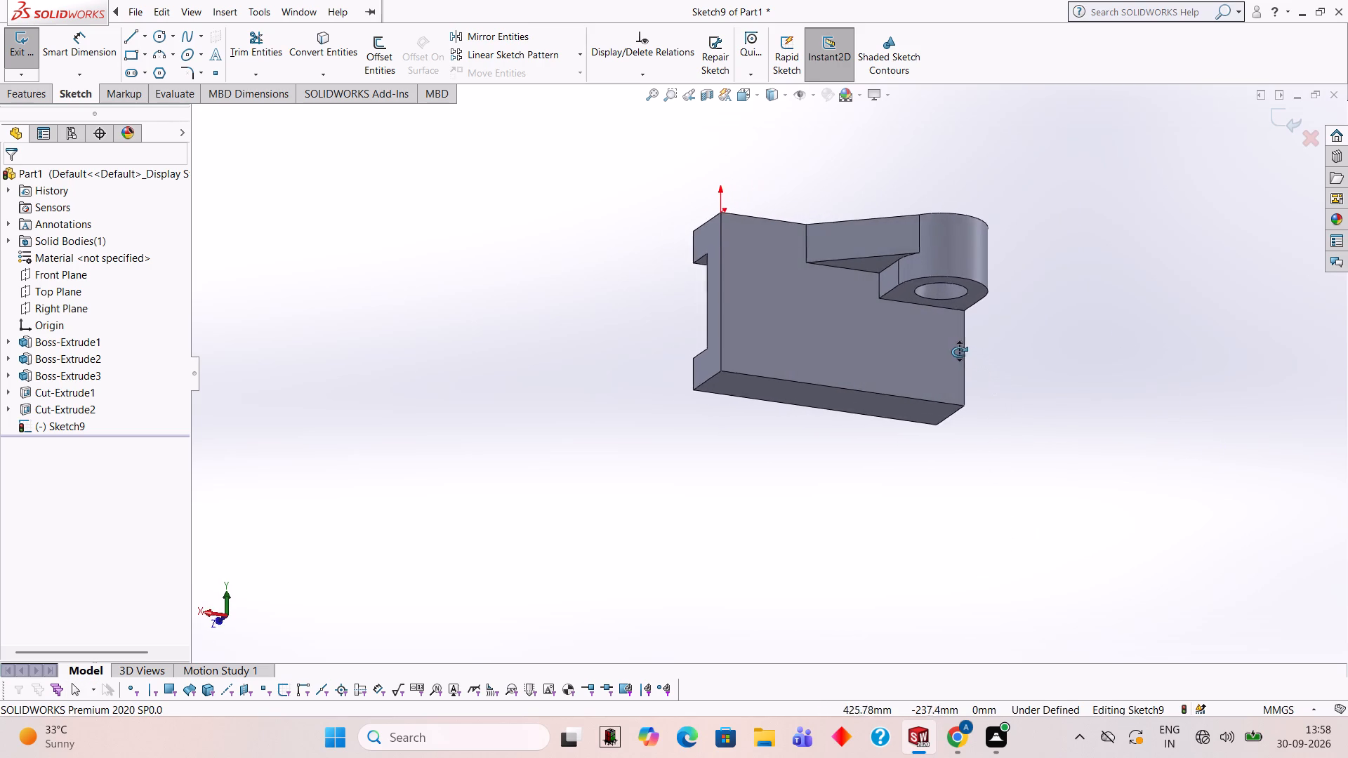
pyautogui.moveTo(959, 352); pyautogui.dragTo(956, 358, button='middle')
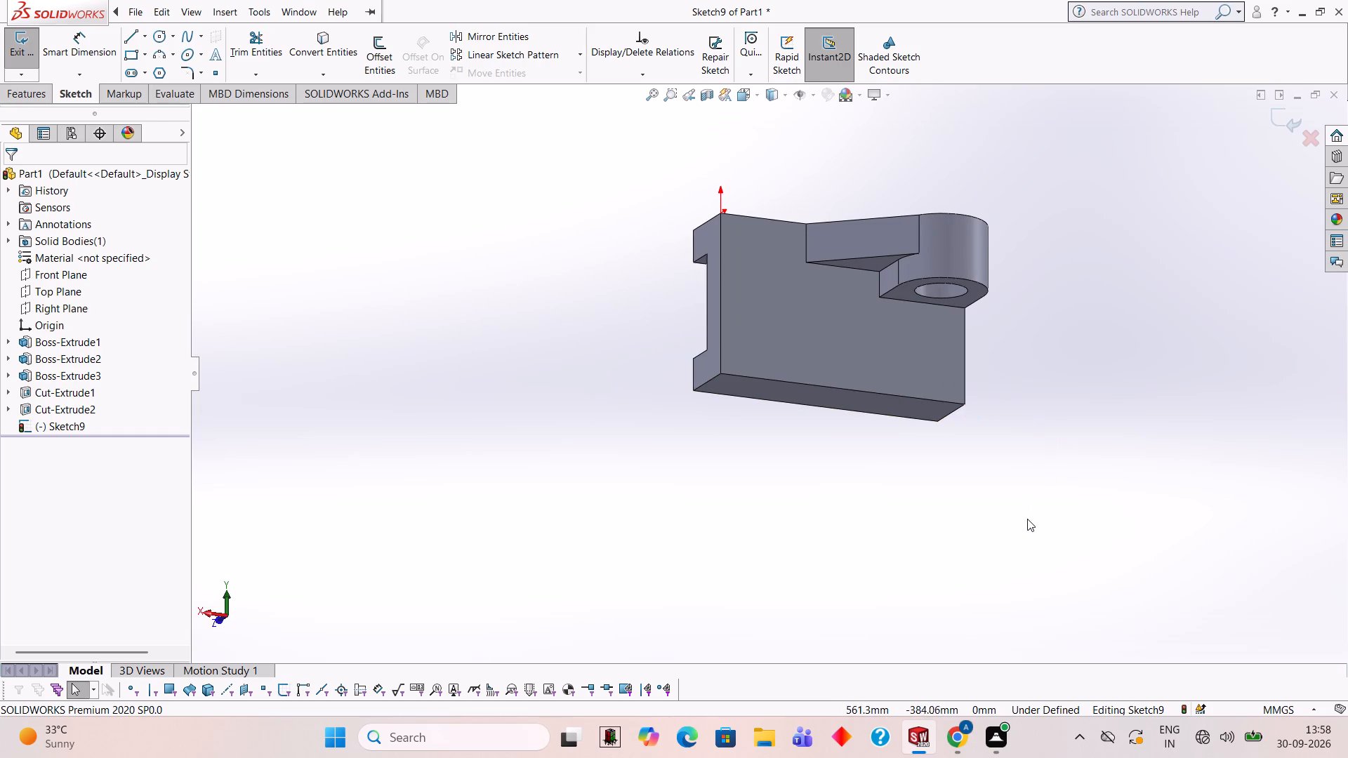
pyautogui.moveTo(885, 312); pyautogui.dragTo(965, 357, button='middle')
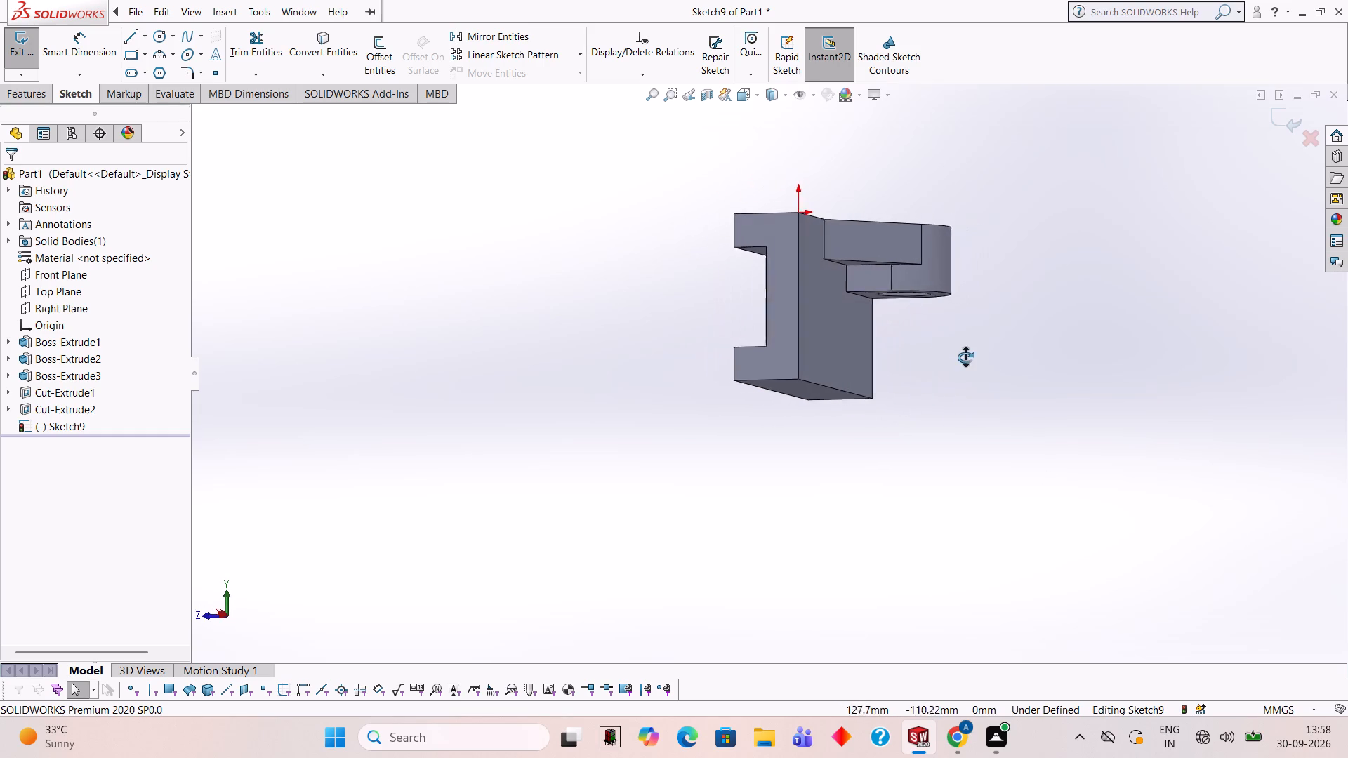
pyautogui.moveTo(965, 357); pyautogui.dragTo(972, 361, button='middle')
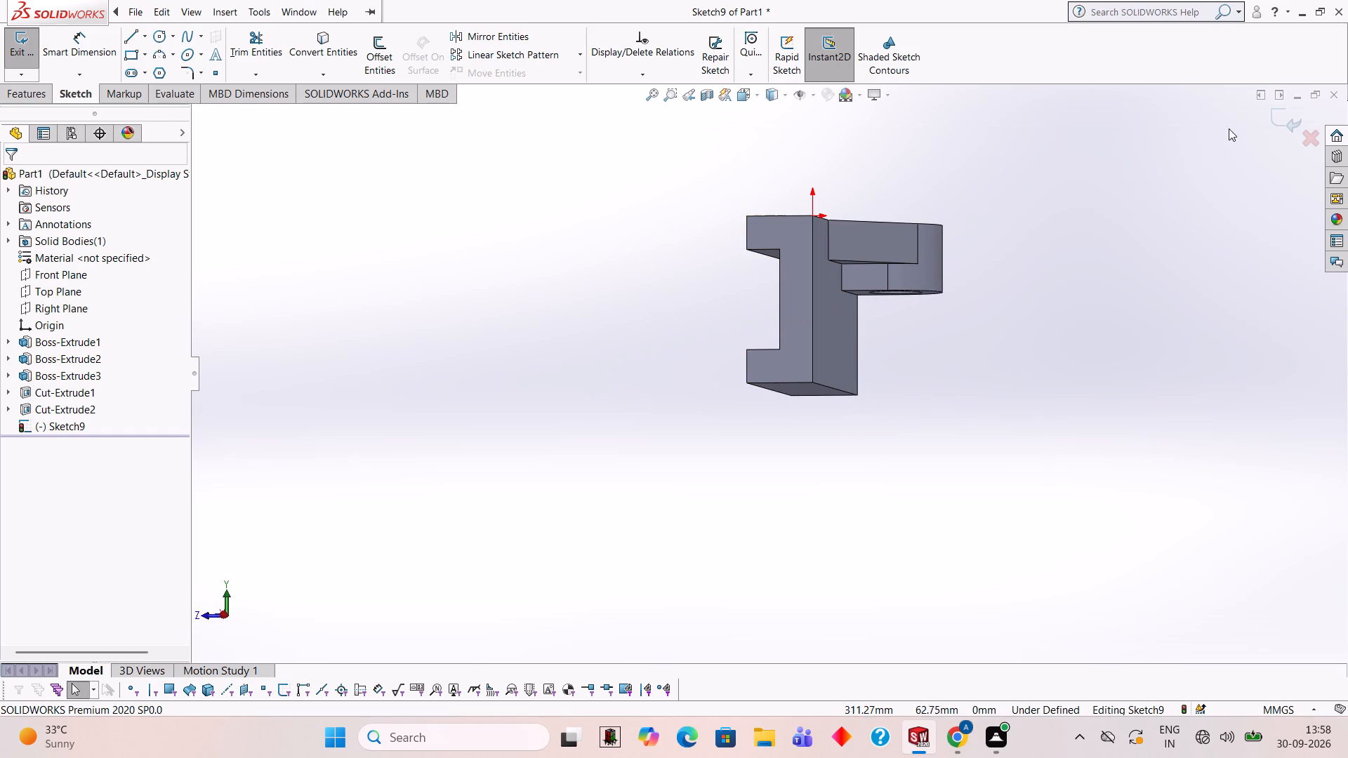
# Close the emptied sketch and, in a new sketch on the channel-profile end face, draw a 20° line about 53 mm long from the bottom channel-side corner to the lug-side edge.
pyautogui.click(1280, 119)
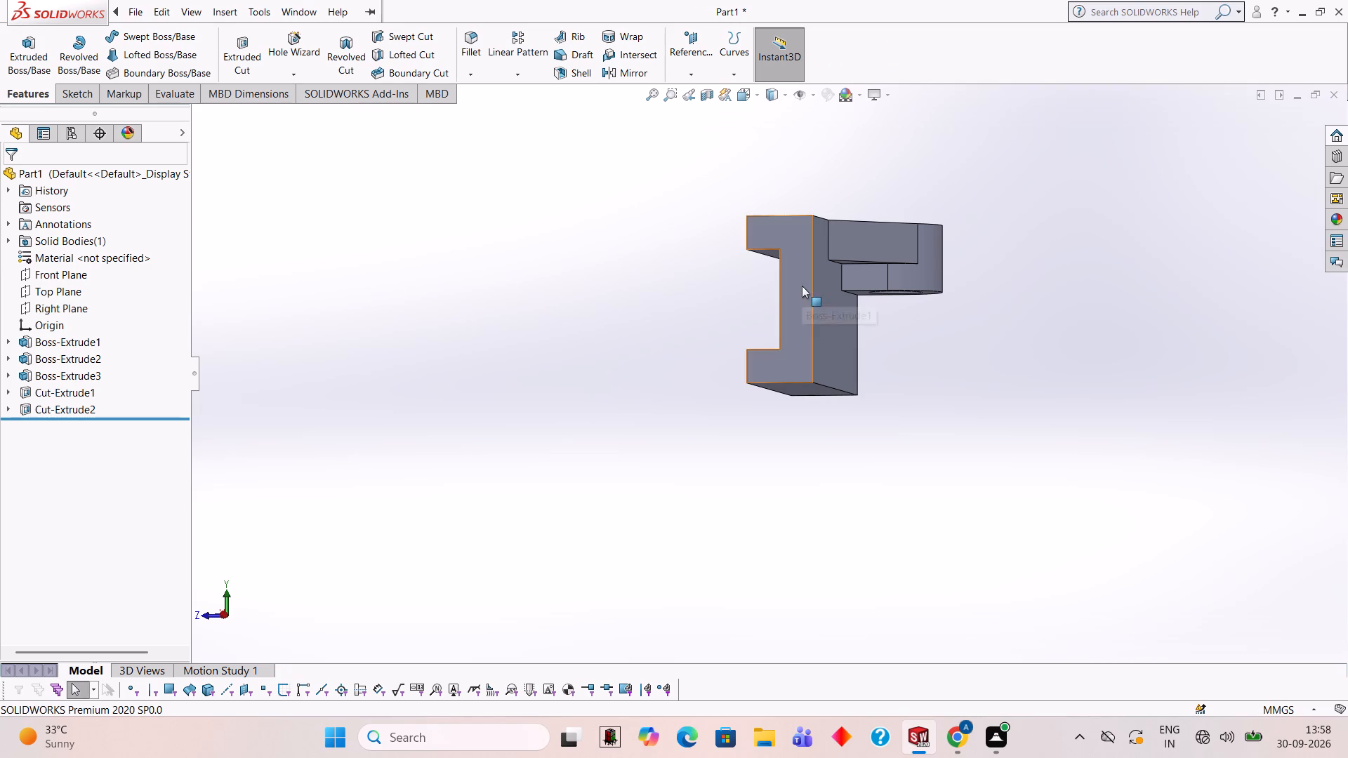
pyautogui.click(802, 286)
pyautogui.click(872, 244)
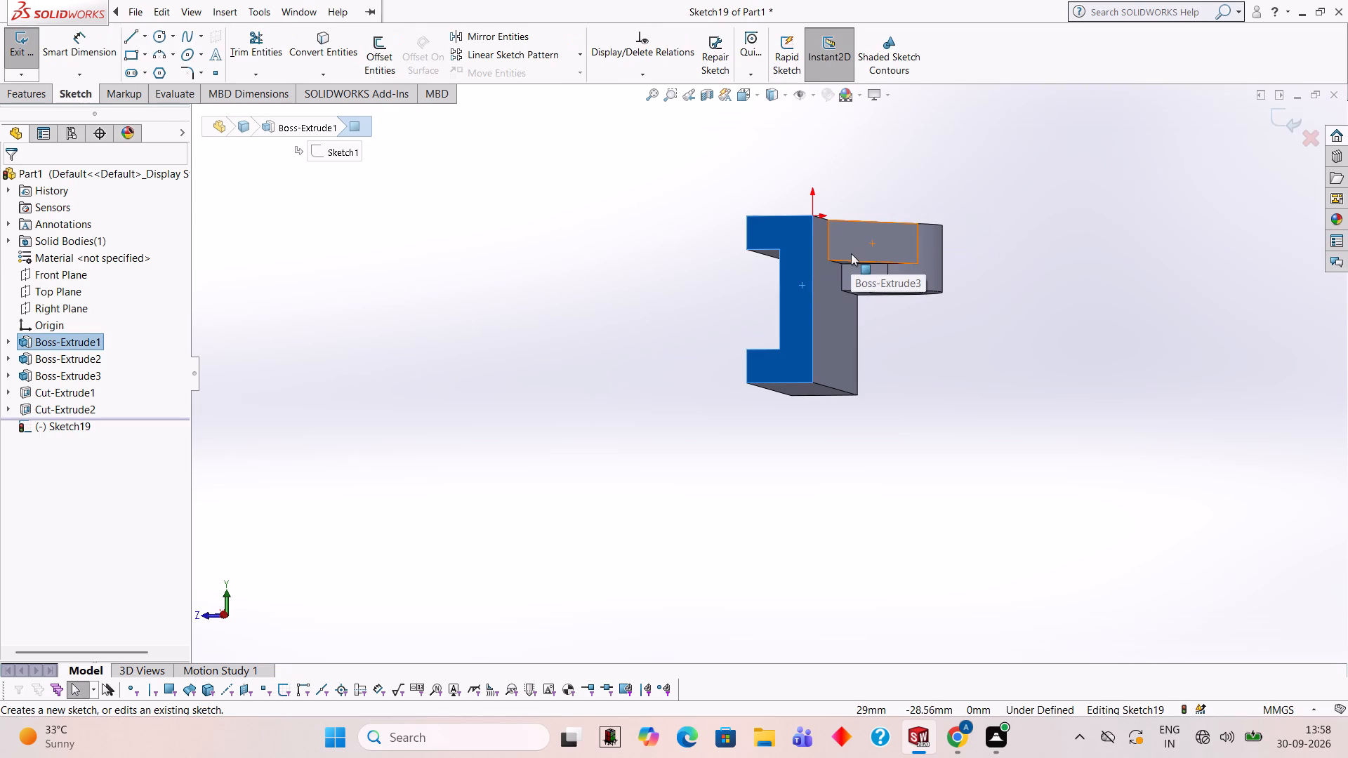
pyautogui.hotkey('ctrl', '8')
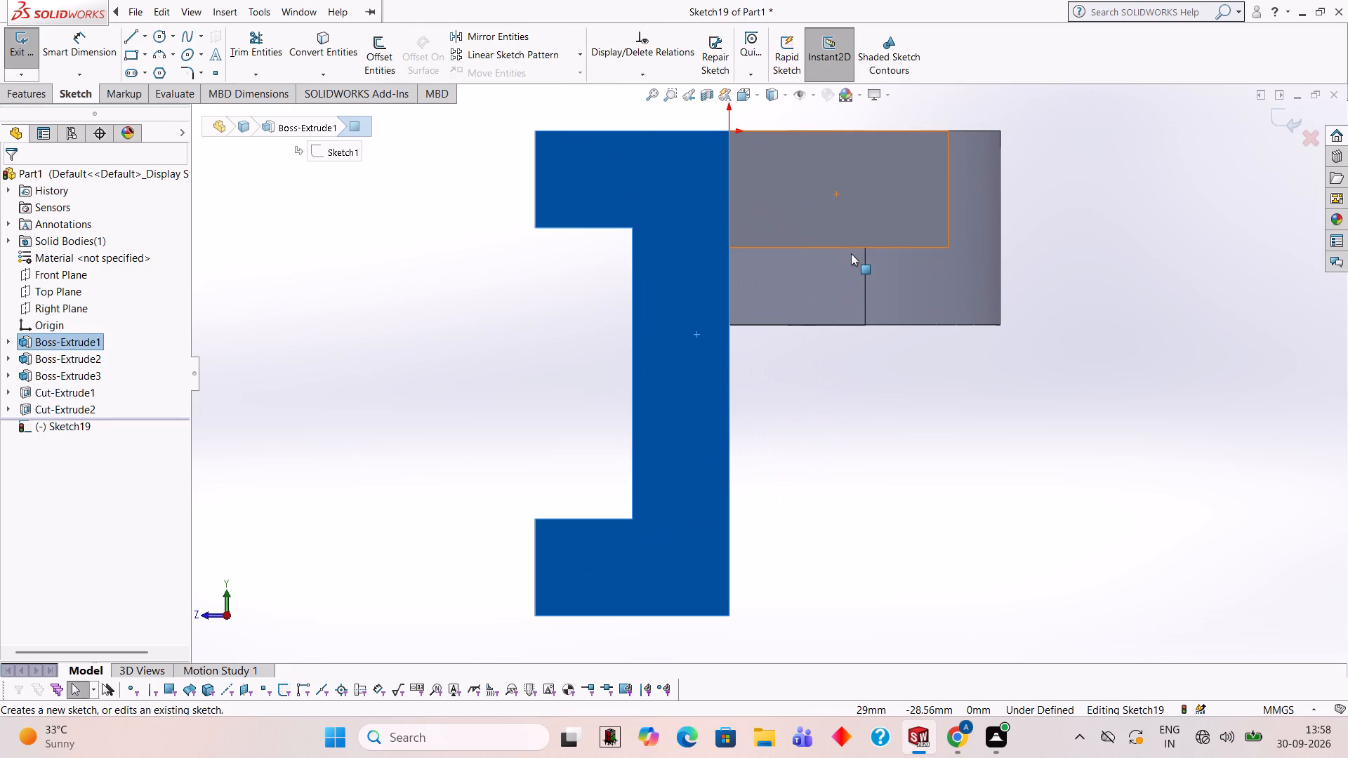
pyautogui.click(128, 29)
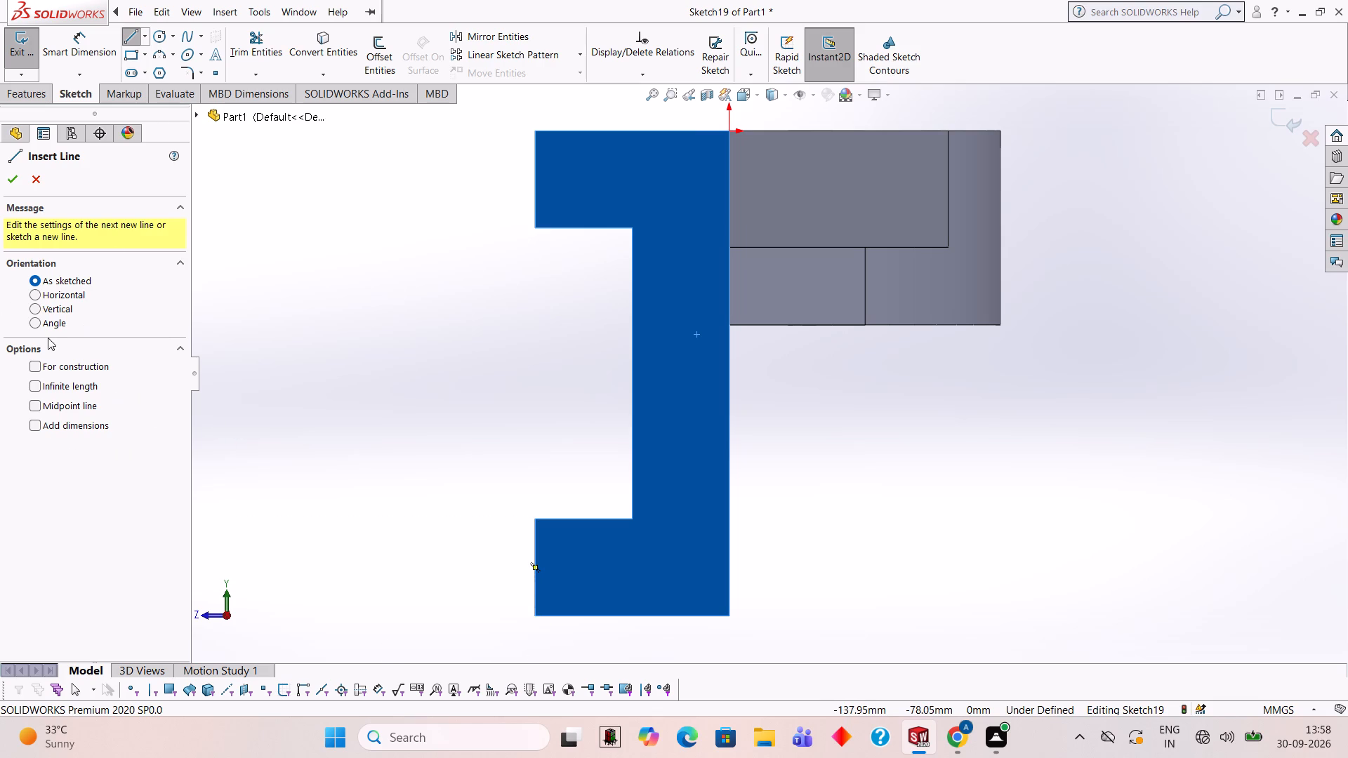
pyautogui.click(33, 325)
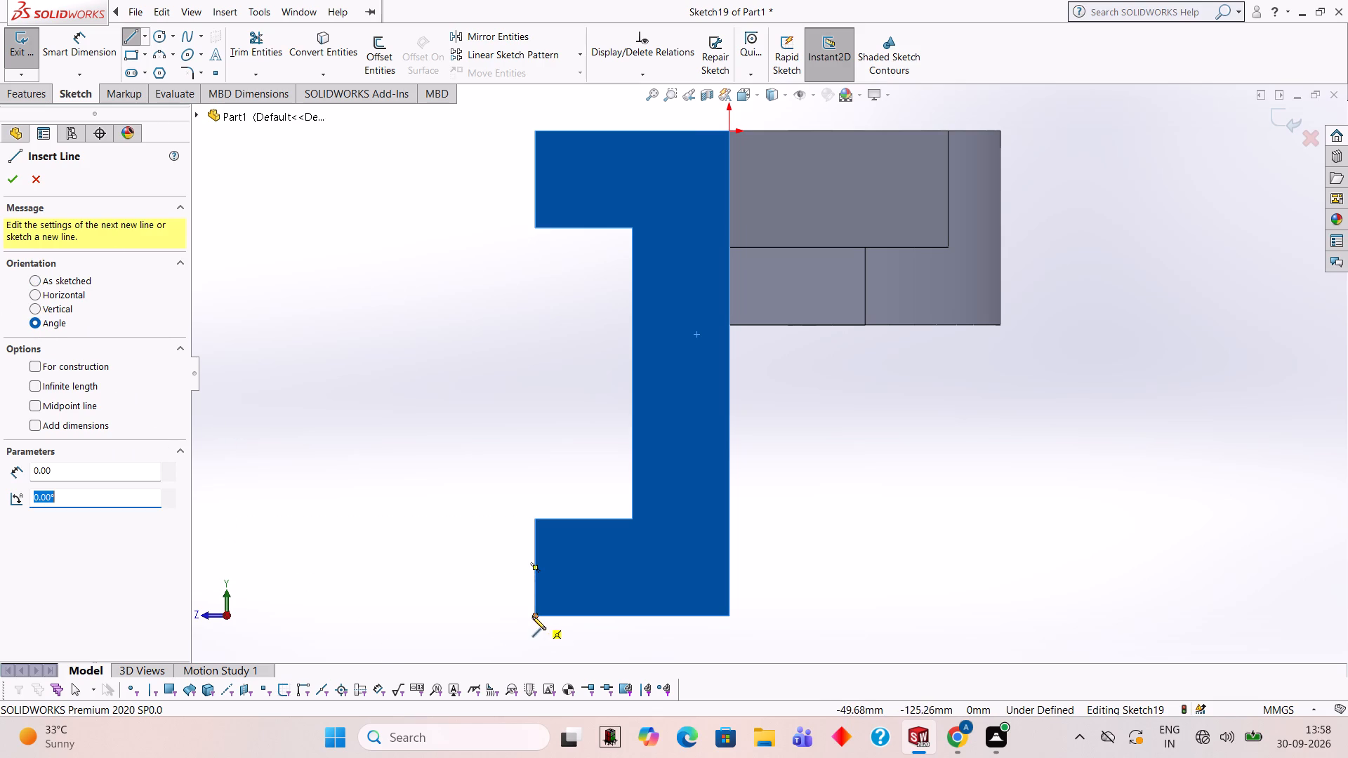
pyautogui.write('20')
pyautogui.press('Return')
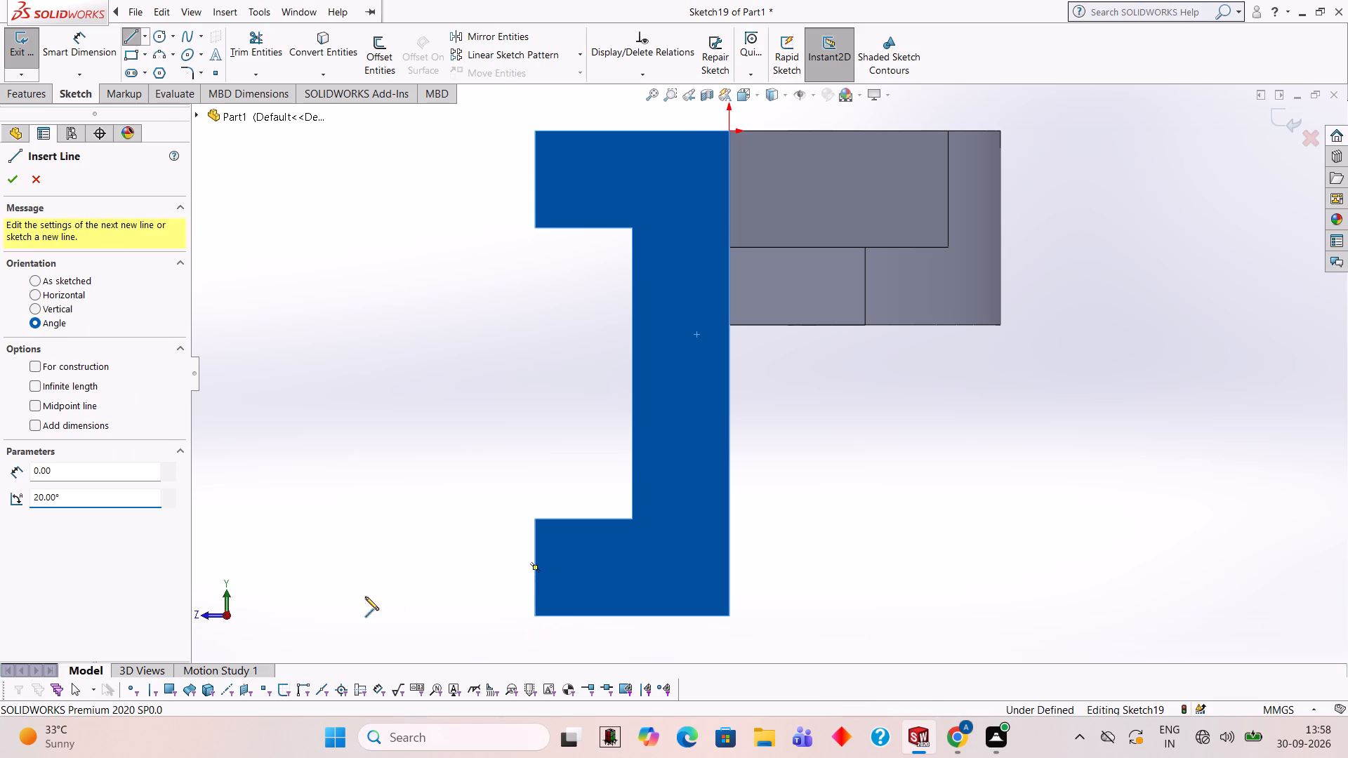
pyautogui.click(536, 616)
pyautogui.click(730, 543)
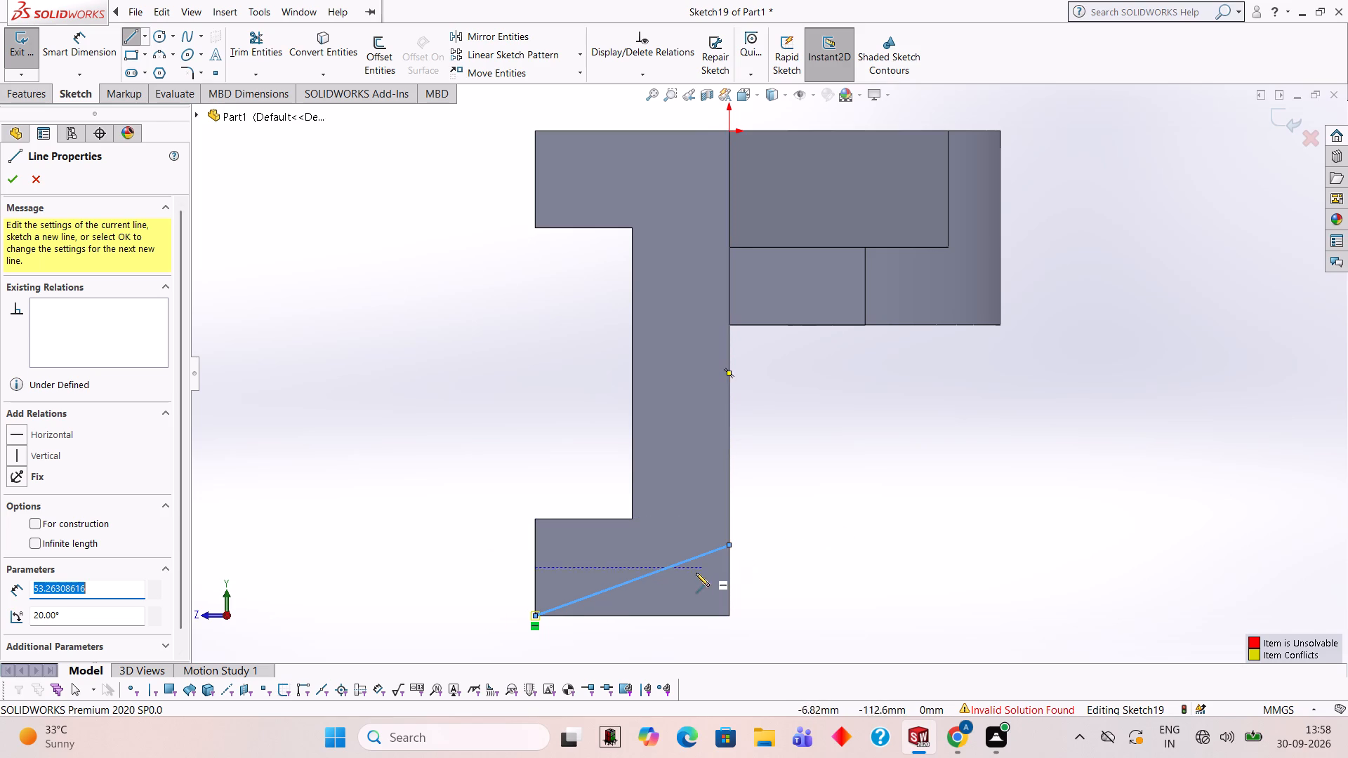
# Close the triangular wedge with a vertical line down the lug-side edge and a 50 mm horizontal line along the bottom edge.
pyautogui.click(128, 44)
pyautogui.click(128, 44)
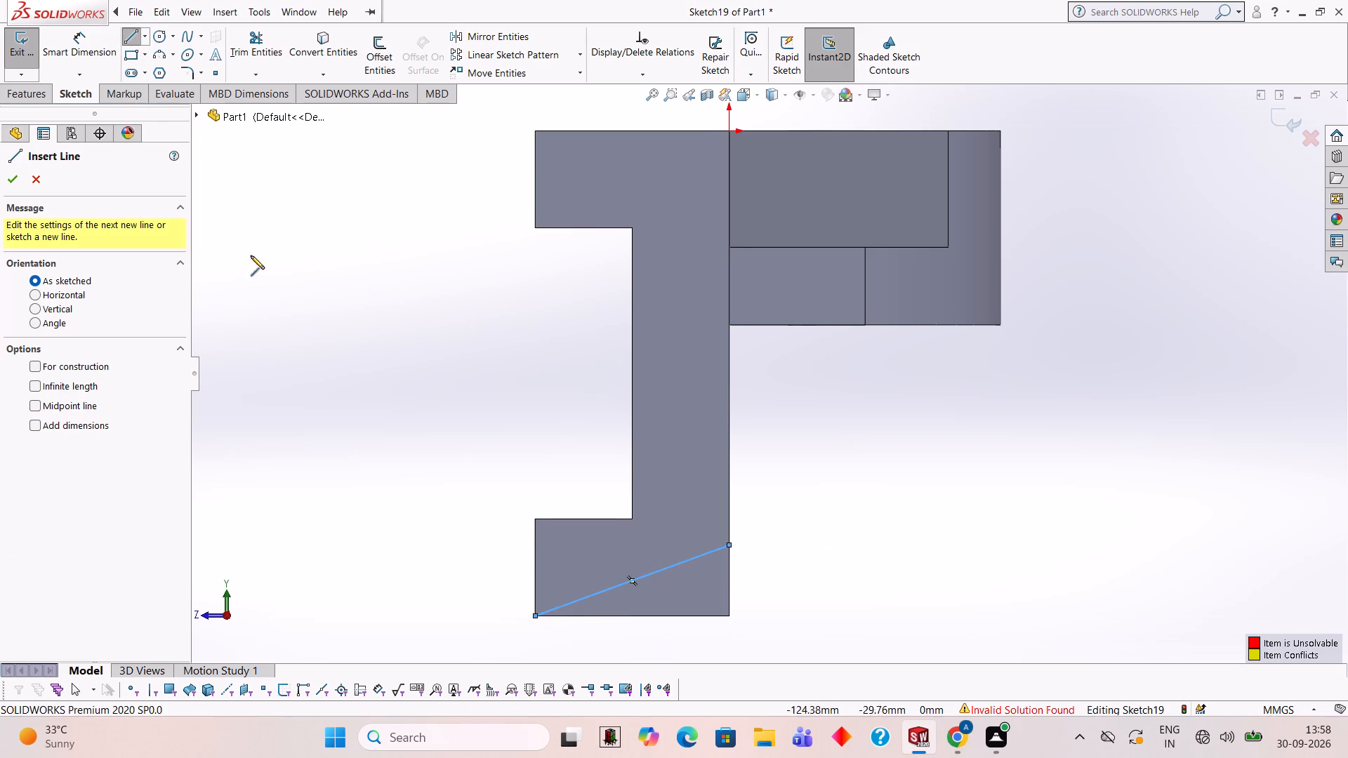
pyautogui.click(729, 546)
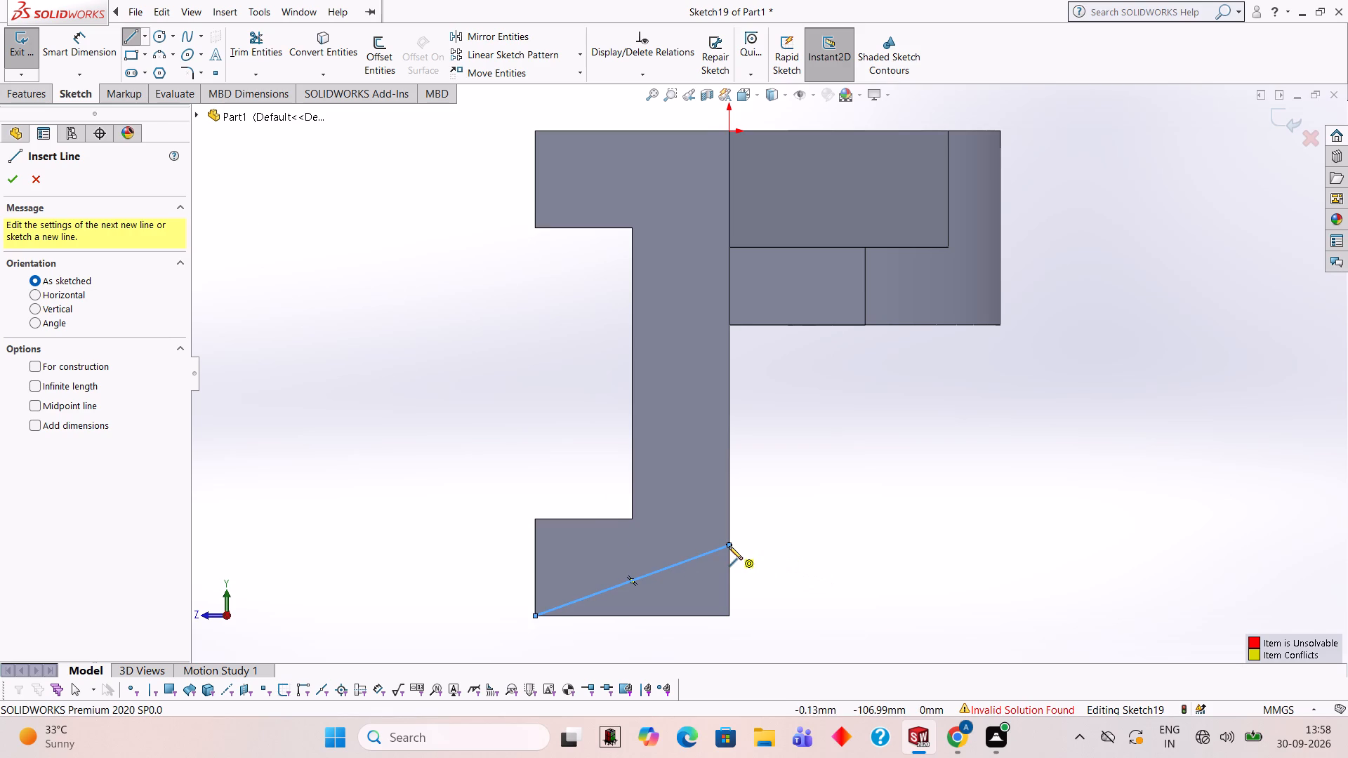
pyautogui.click(728, 616)
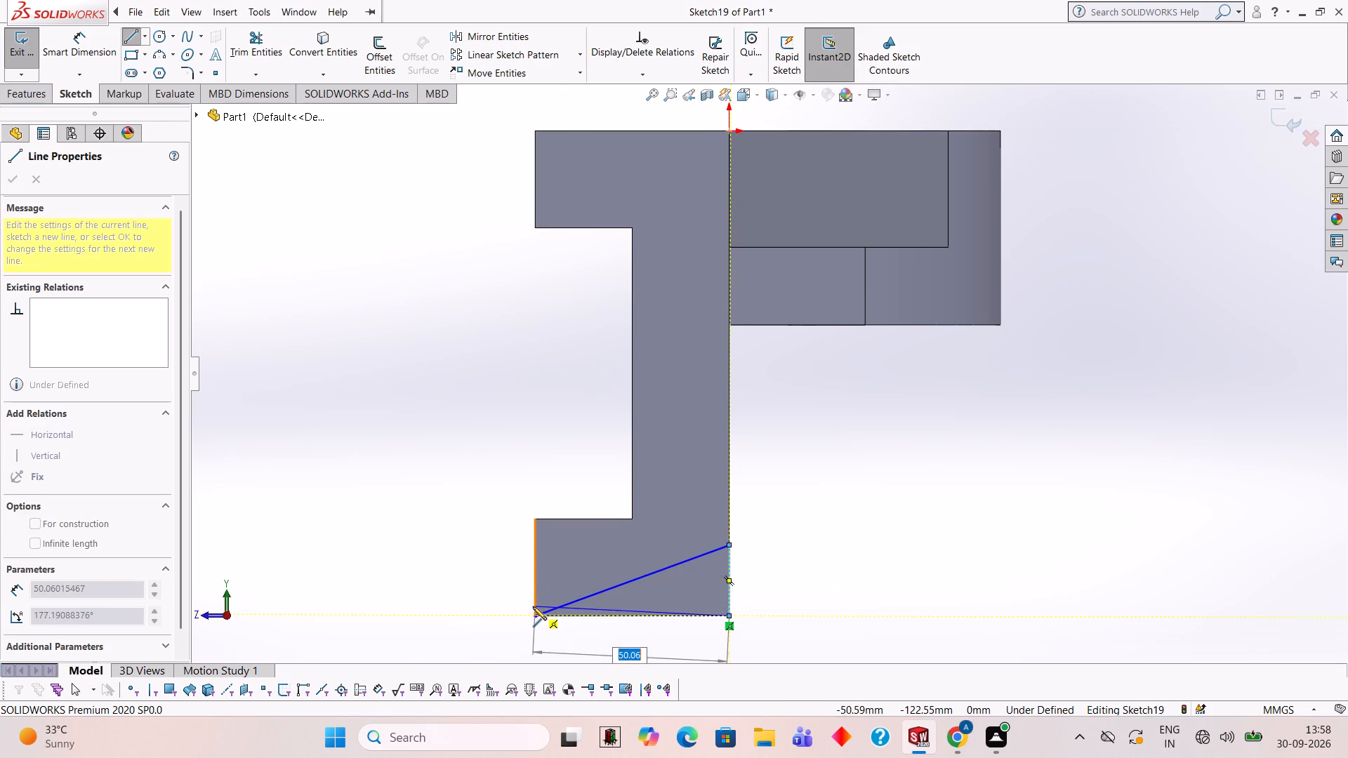
pyautogui.click(535, 616)
# Cut-extrude the triangular wedge into the block to a blind depth of 80 mm.
pyautogui.moveTo(977, 467); pyautogui.dragTo(953, 467, button='middle')
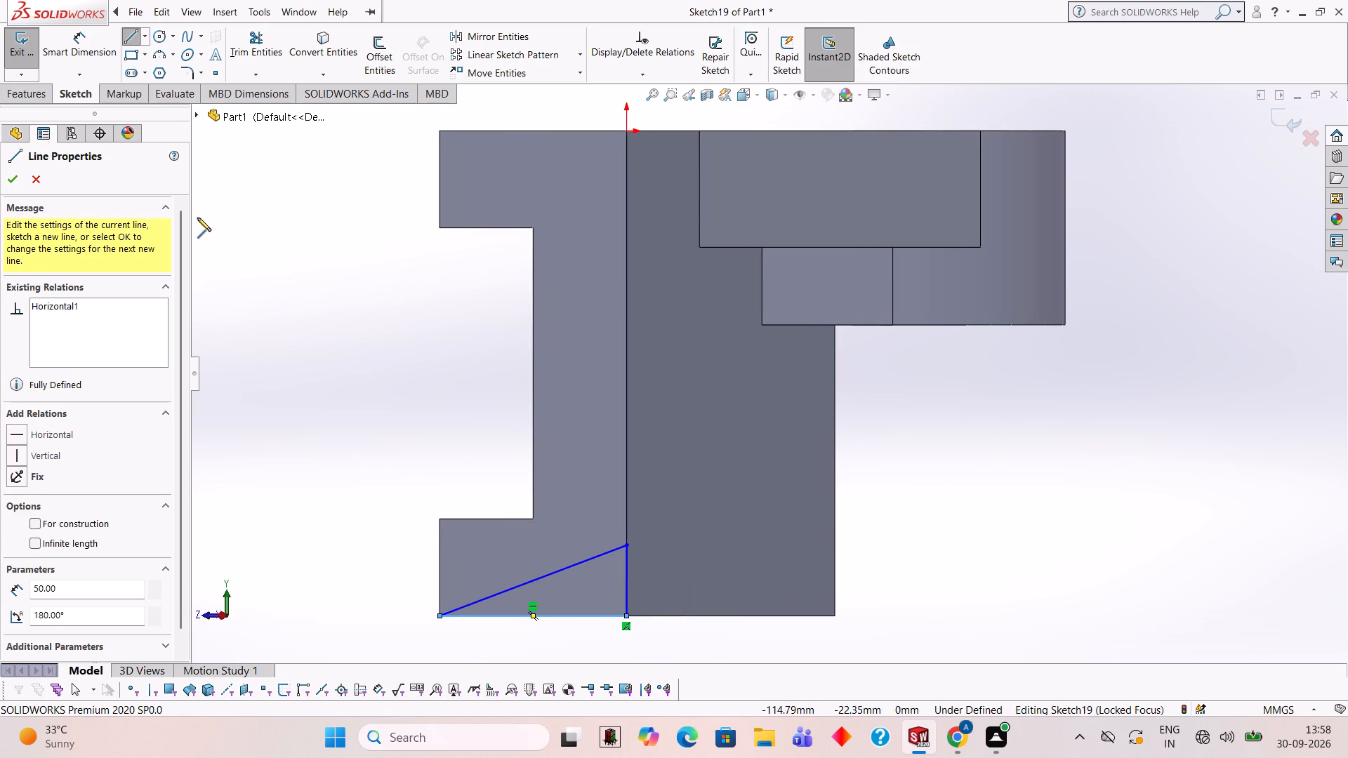
pyautogui.click(36, 92)
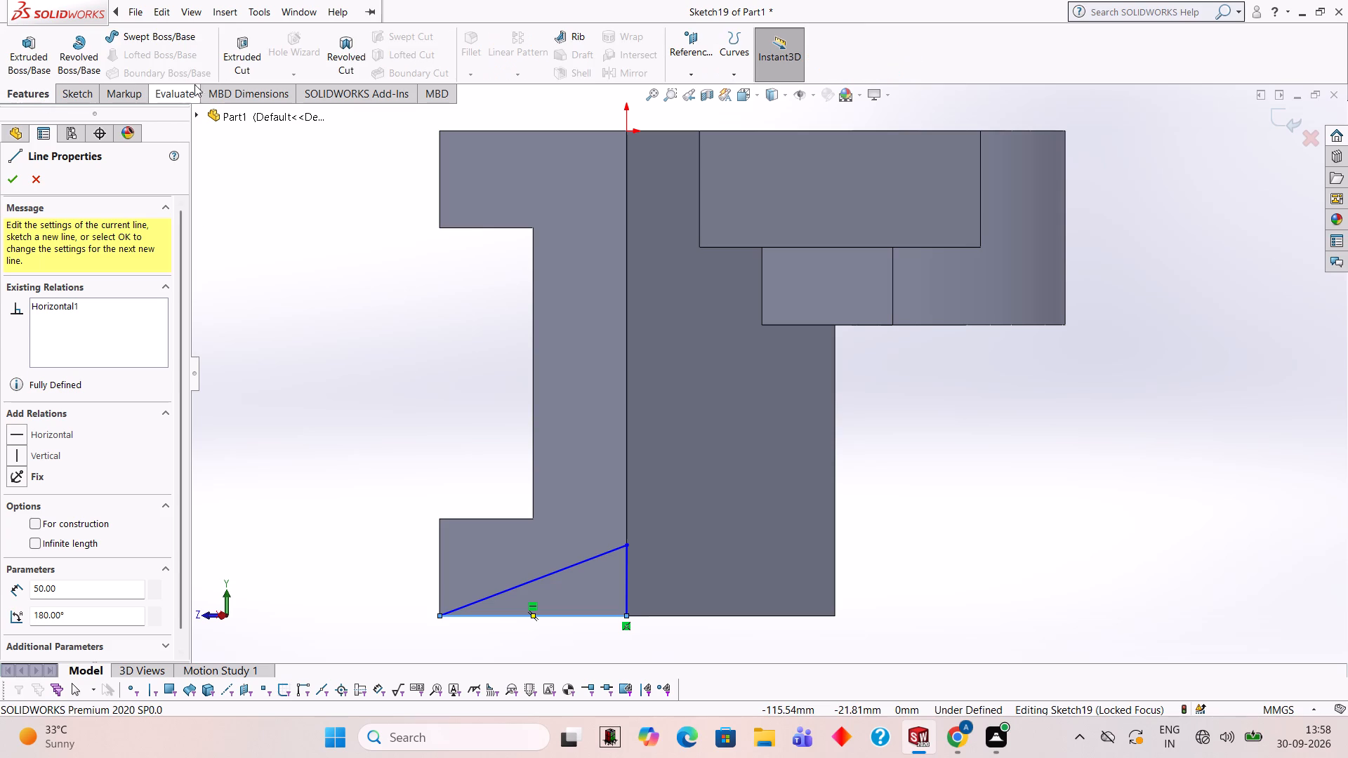
pyautogui.click(231, 62)
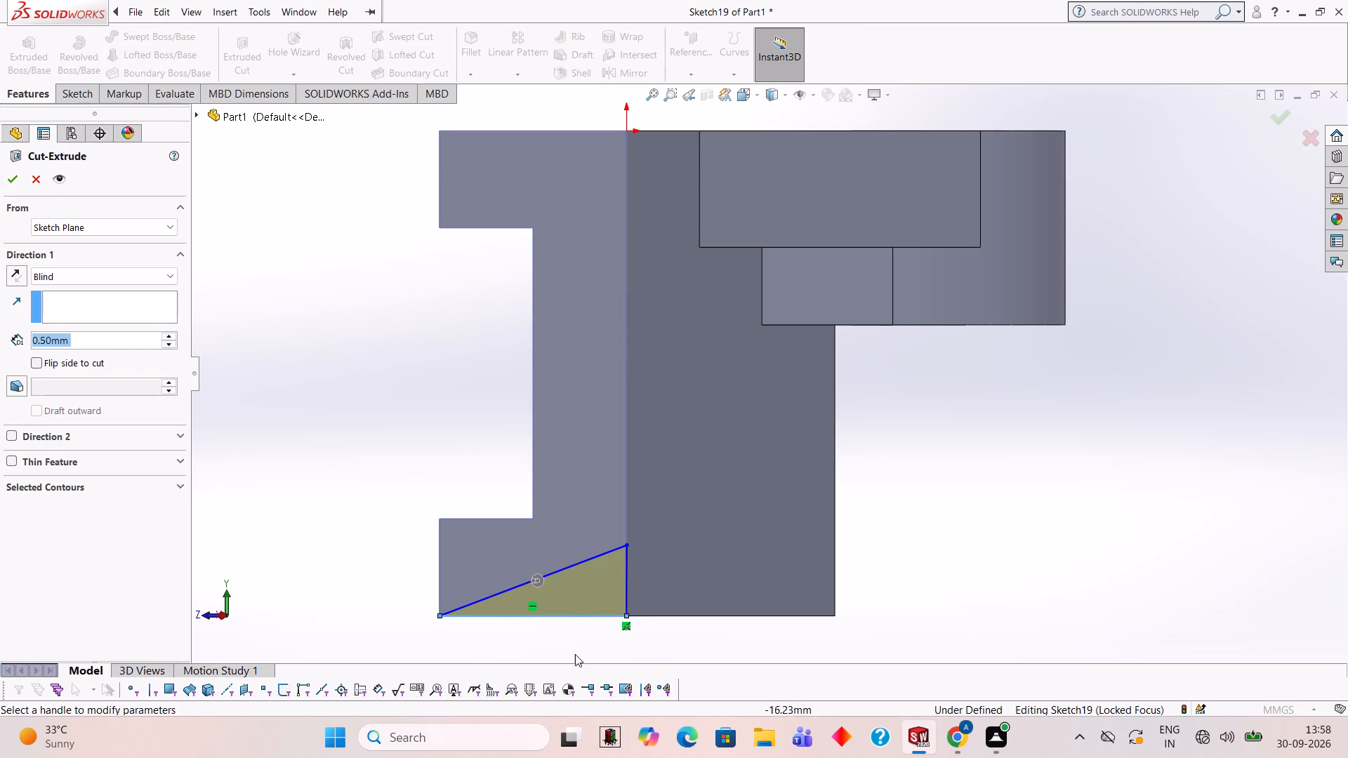
pyautogui.moveTo(443, 410); pyautogui.dragTo(353, 385, button='middle')
pyautogui.scroll(-1, 355, 385)
pyautogui.scroll(3, 342, 448)
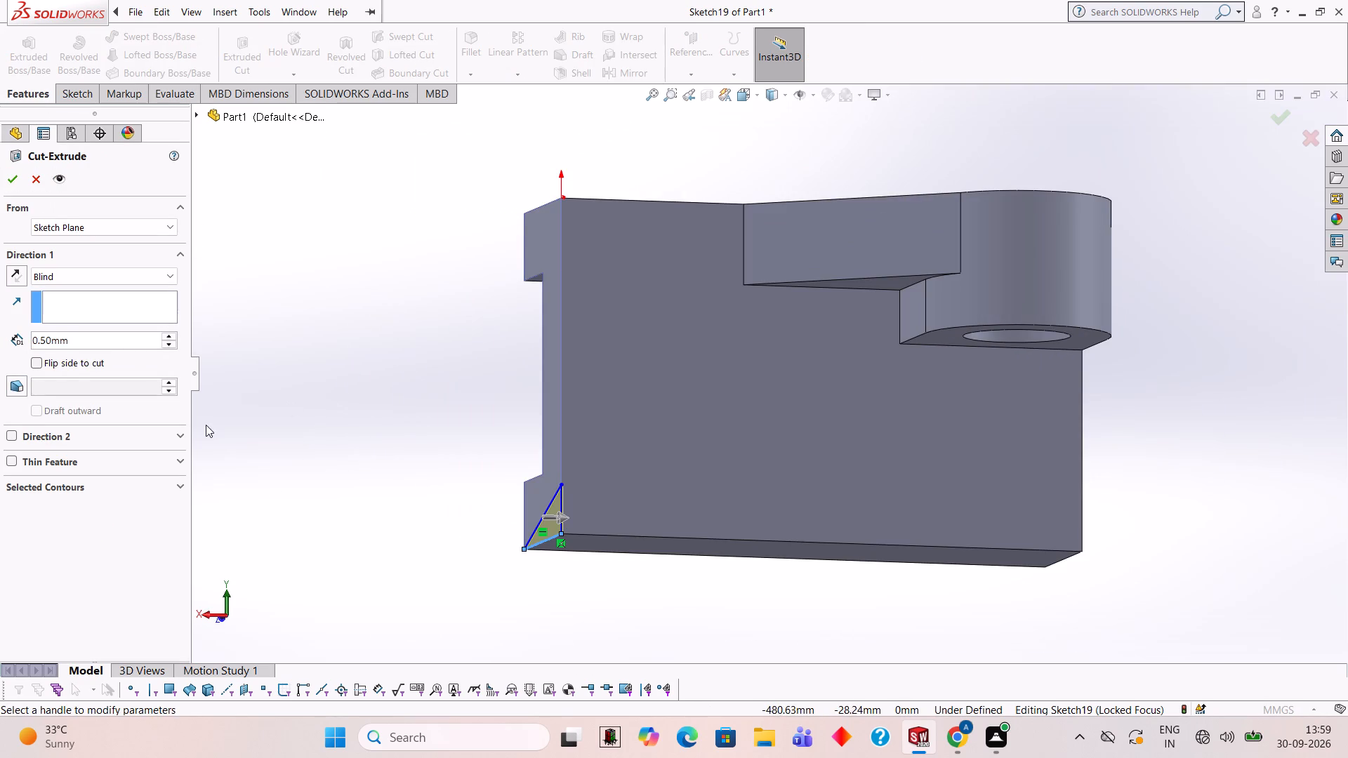
pyautogui.click(133, 342)
pyautogui.press('BackSpace')
pyautogui.press('BackSpace')
pyautogui.press('BackSpace')
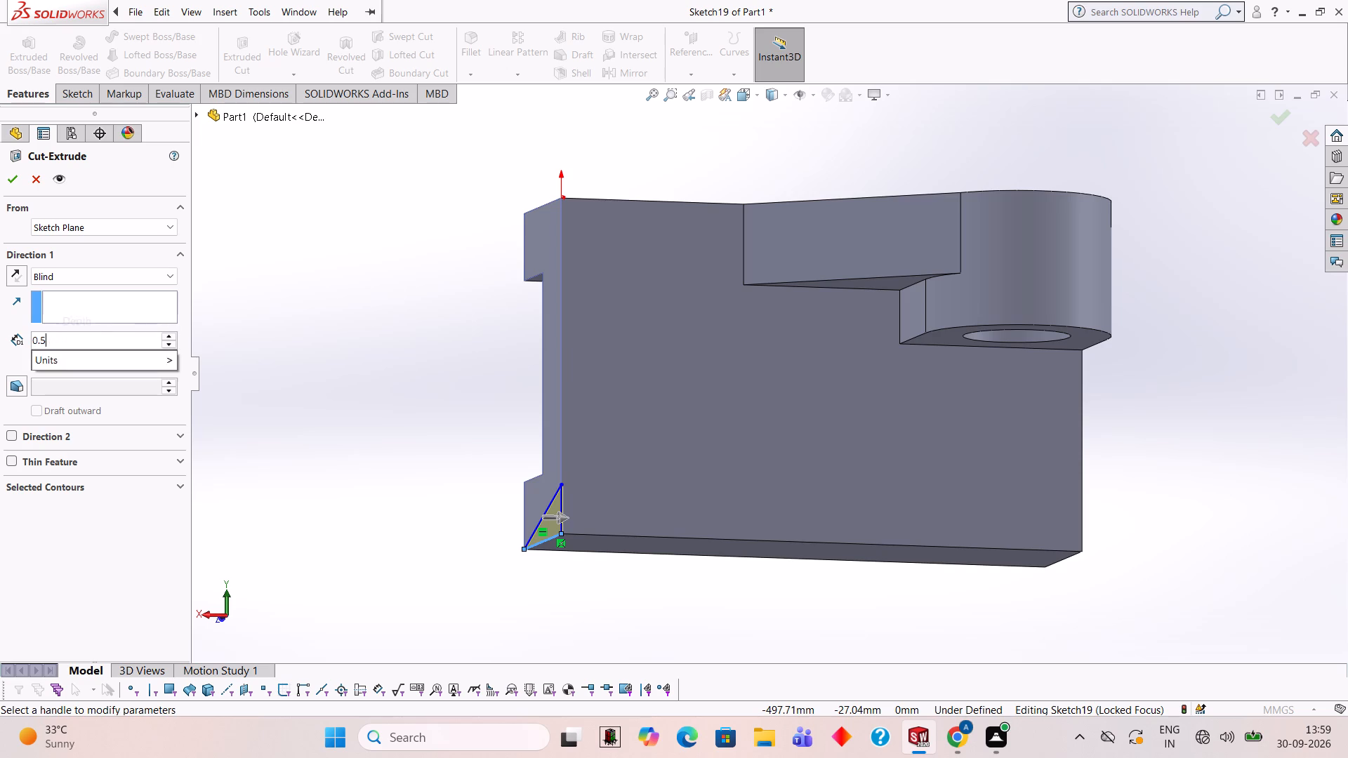
pyautogui.press('BackSpace')
pyautogui.press('BackSpace')
pyautogui.press('BackSpace')
pyautogui.write('80')
pyautogui.press('Return')
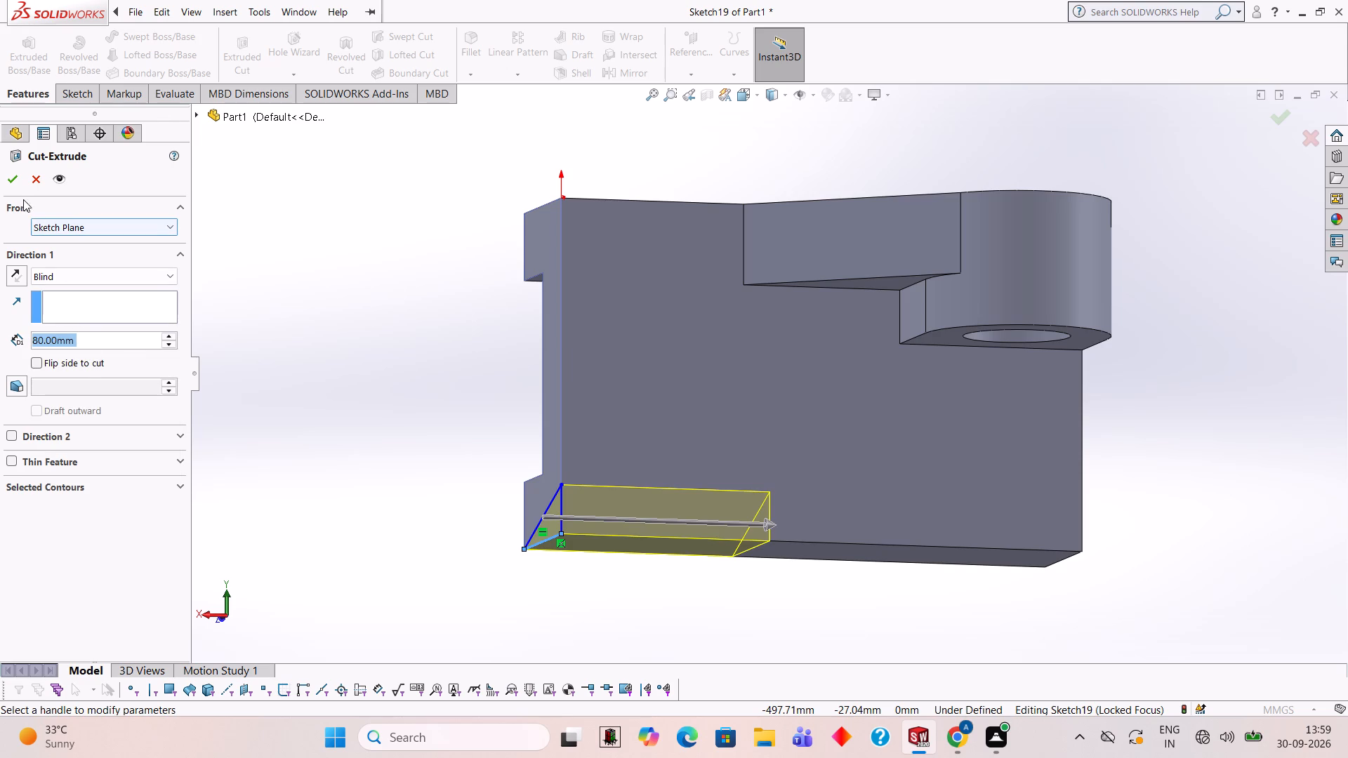
pyautogui.click(20, 178)
pyautogui.click(403, 425)
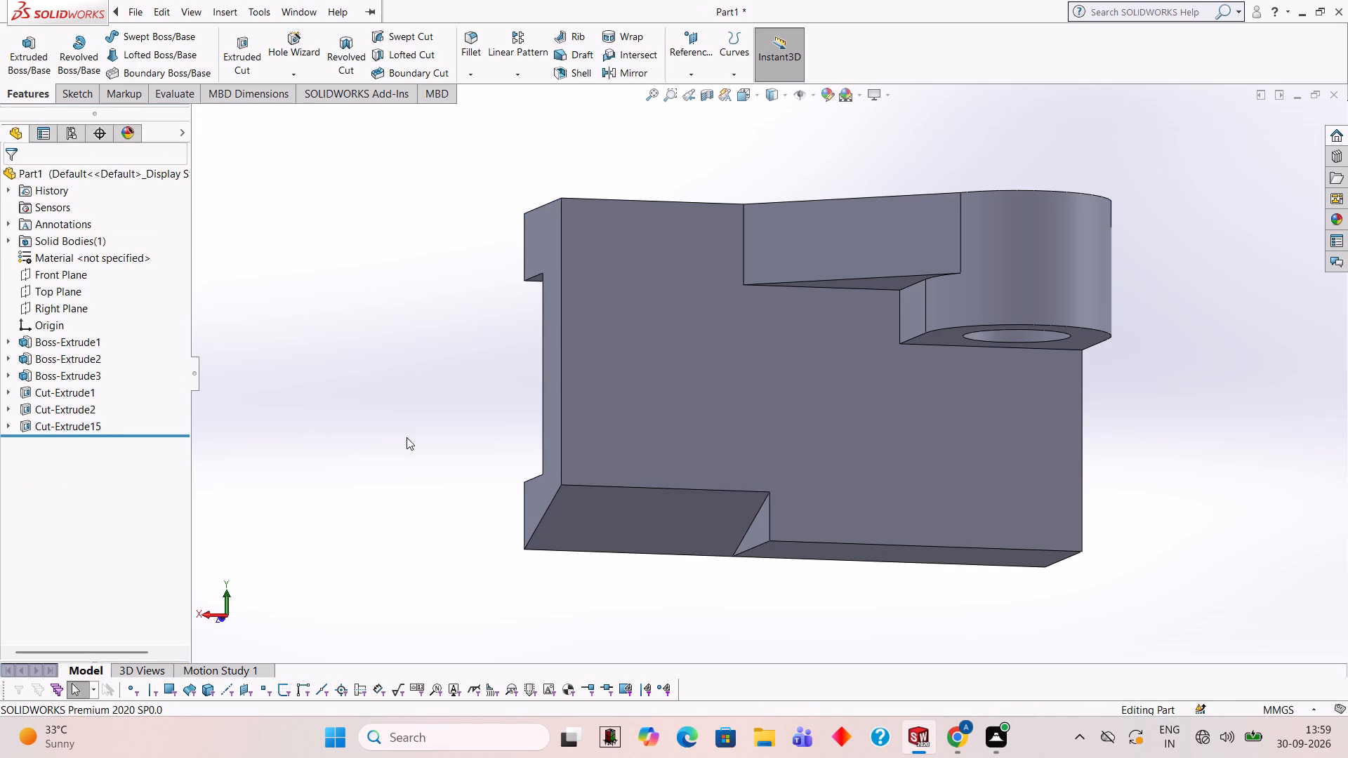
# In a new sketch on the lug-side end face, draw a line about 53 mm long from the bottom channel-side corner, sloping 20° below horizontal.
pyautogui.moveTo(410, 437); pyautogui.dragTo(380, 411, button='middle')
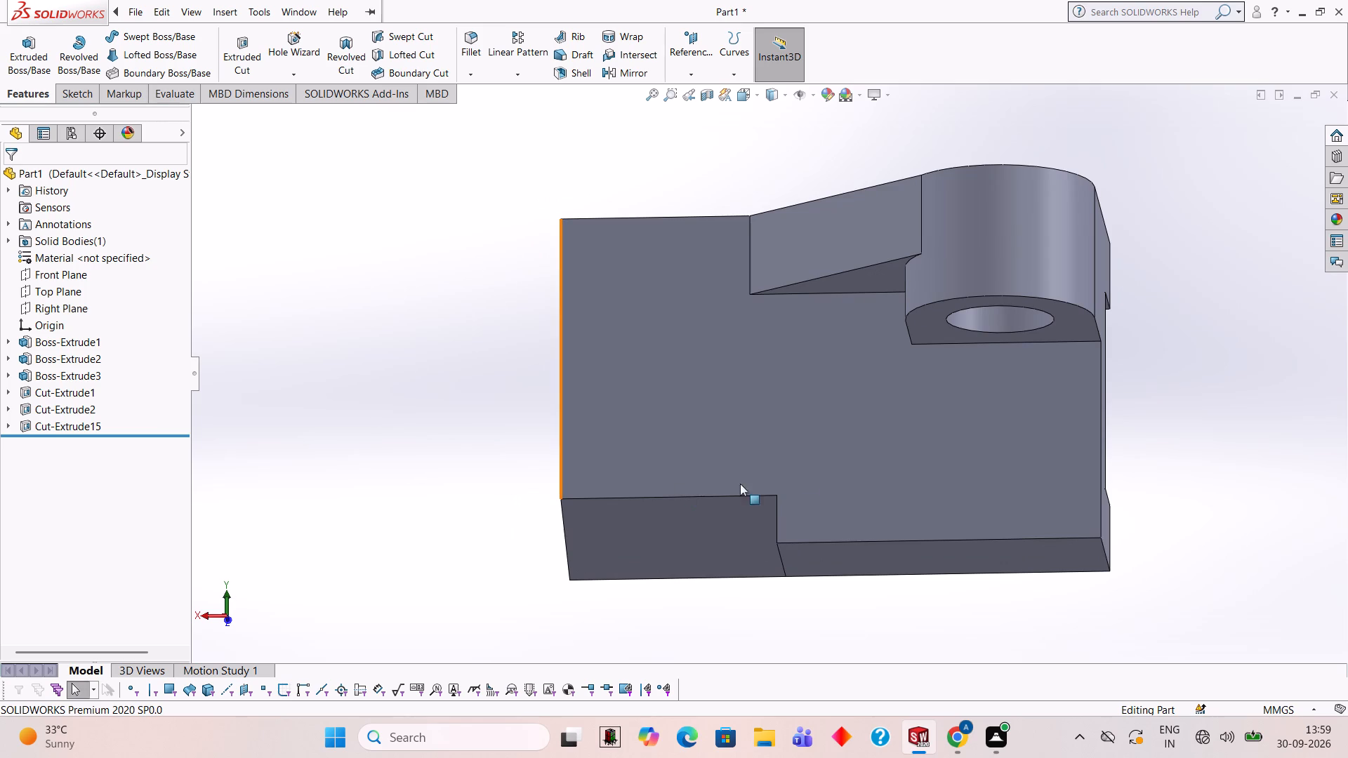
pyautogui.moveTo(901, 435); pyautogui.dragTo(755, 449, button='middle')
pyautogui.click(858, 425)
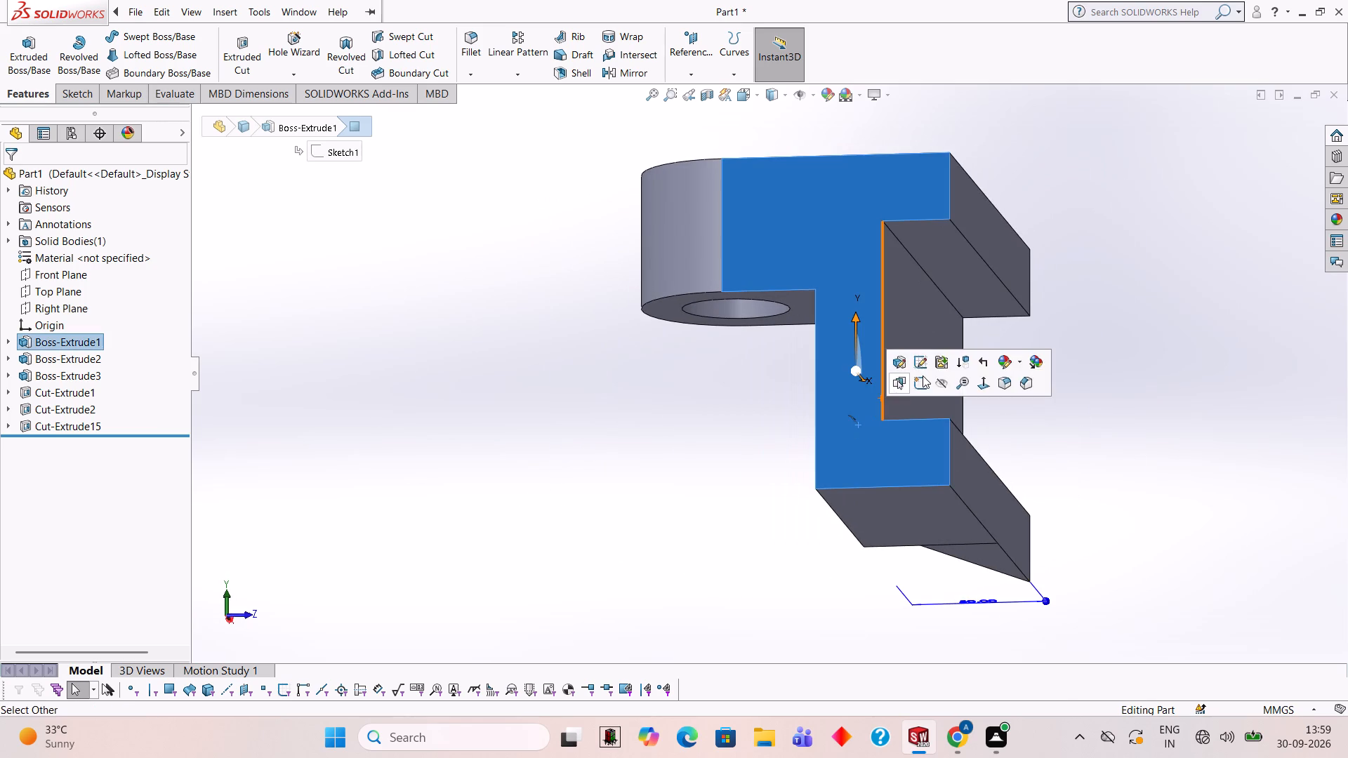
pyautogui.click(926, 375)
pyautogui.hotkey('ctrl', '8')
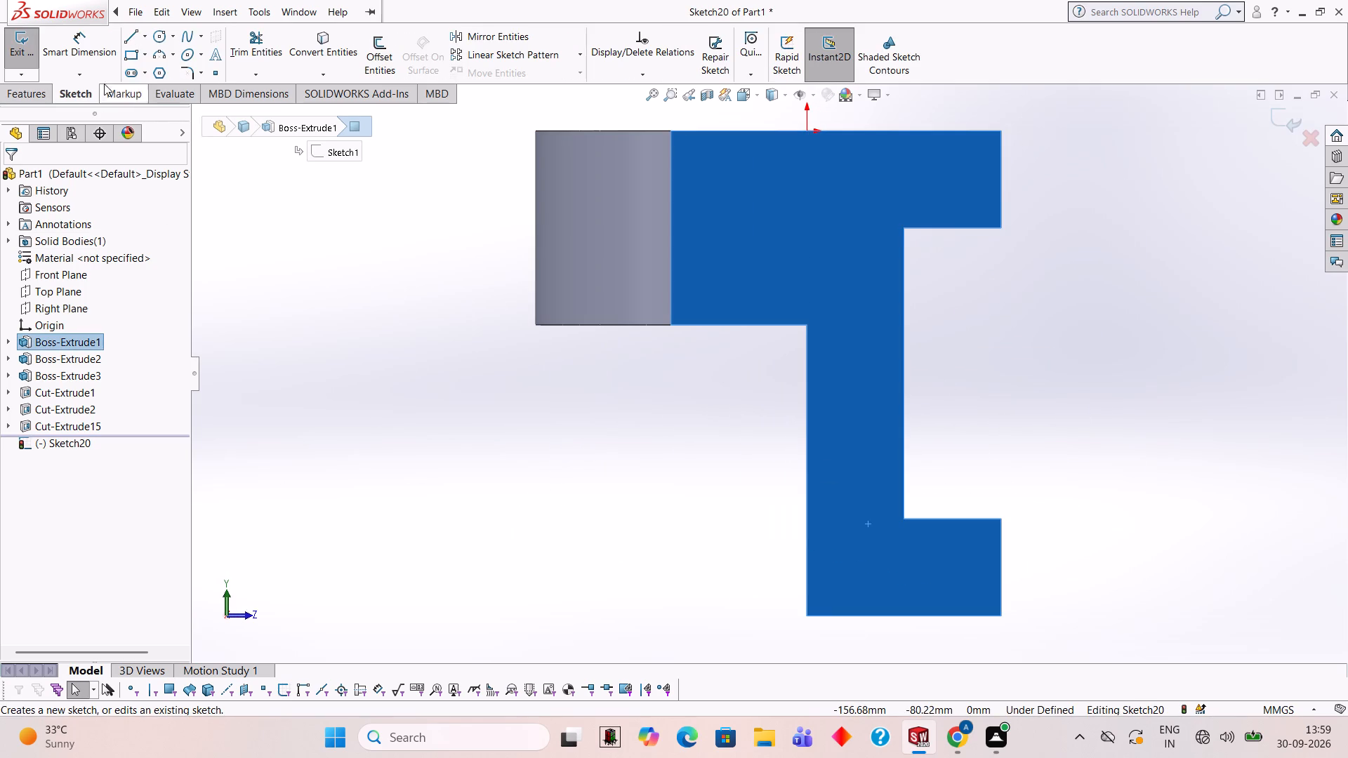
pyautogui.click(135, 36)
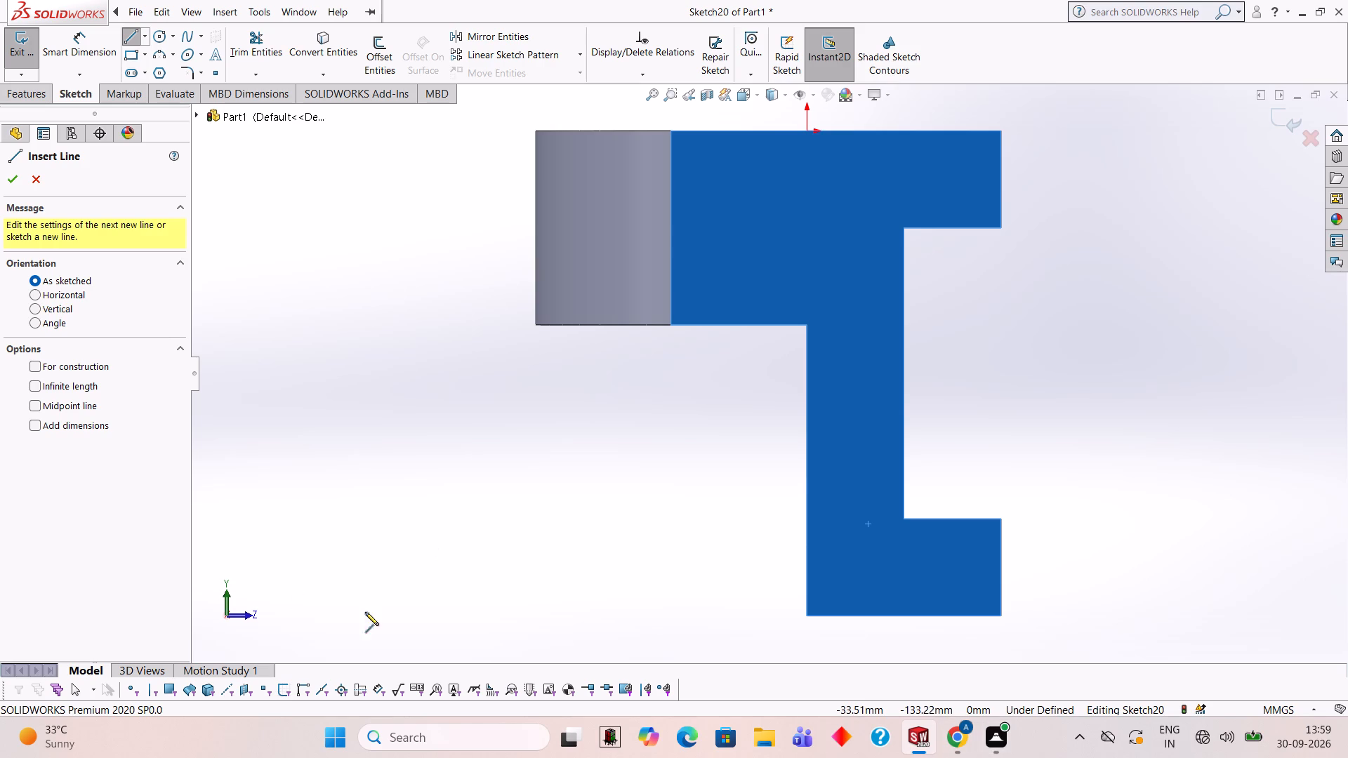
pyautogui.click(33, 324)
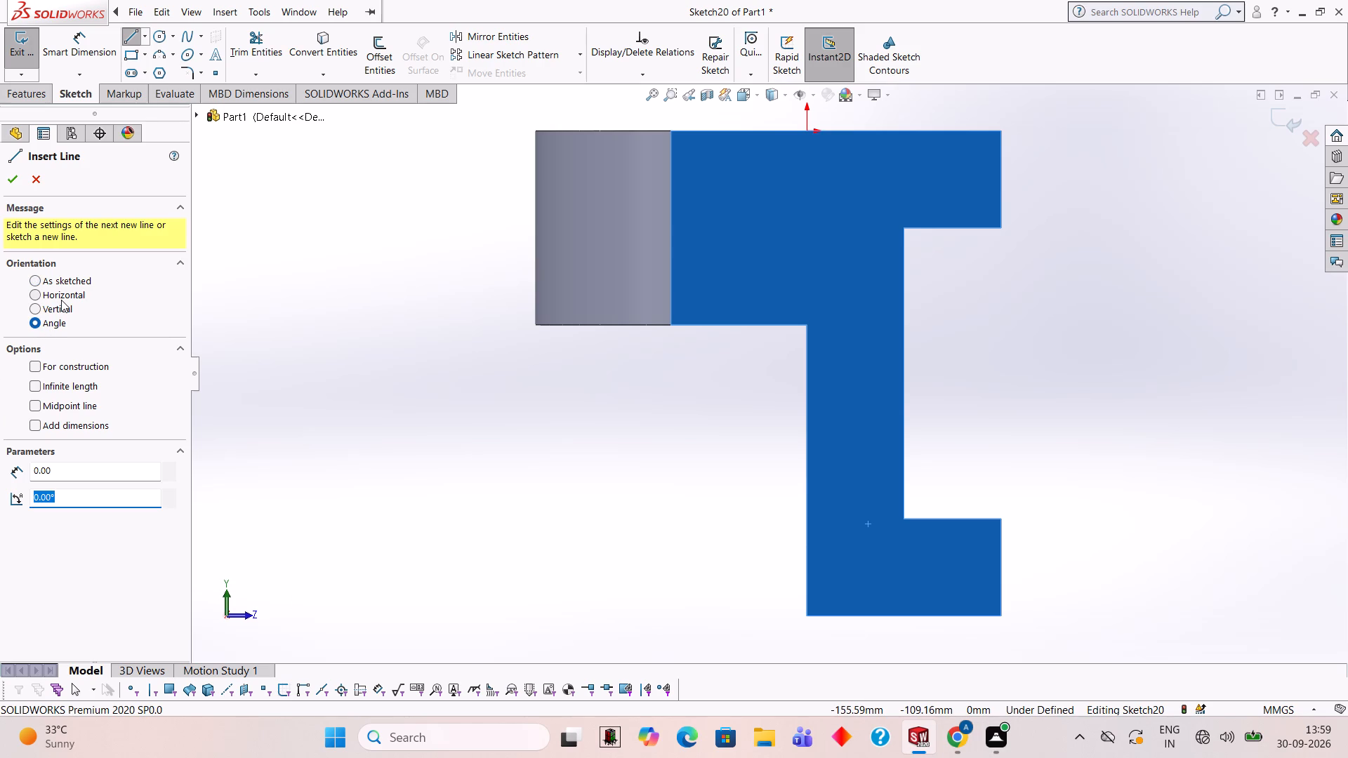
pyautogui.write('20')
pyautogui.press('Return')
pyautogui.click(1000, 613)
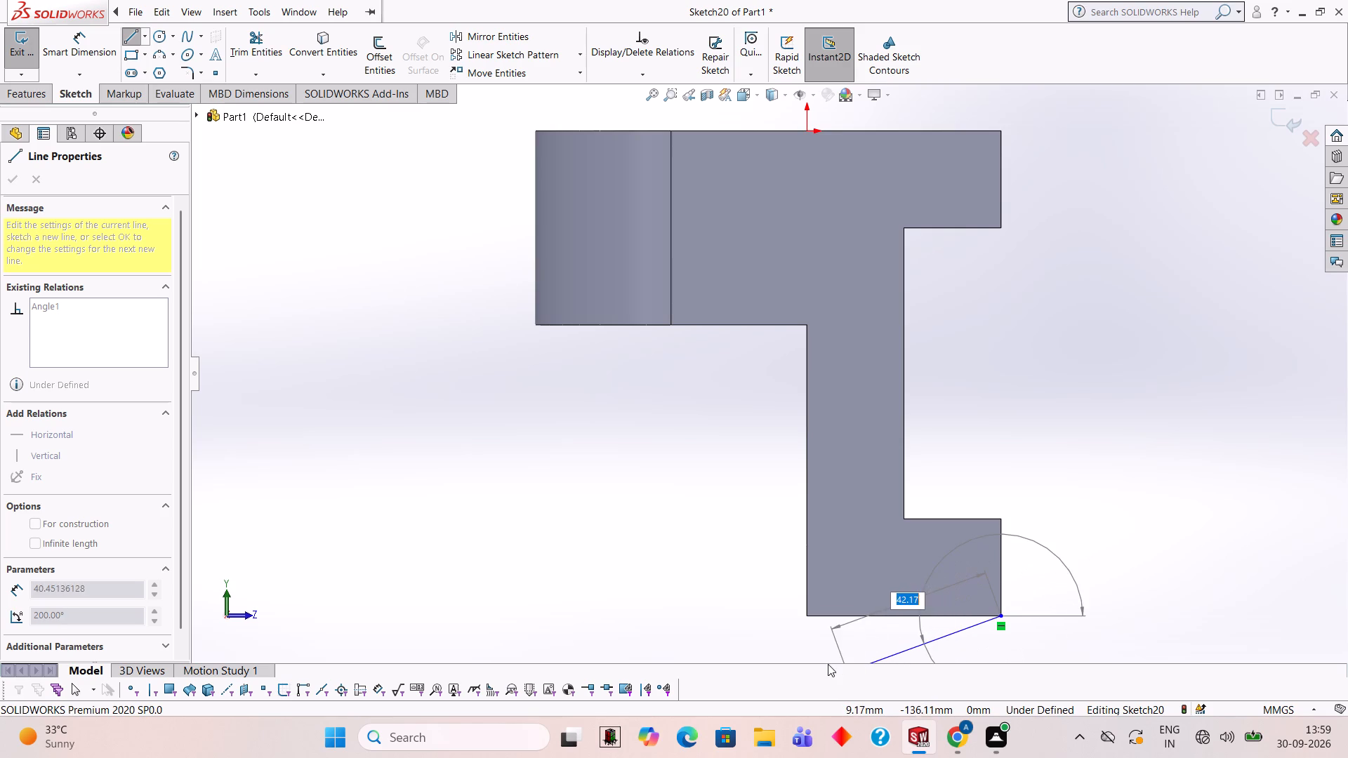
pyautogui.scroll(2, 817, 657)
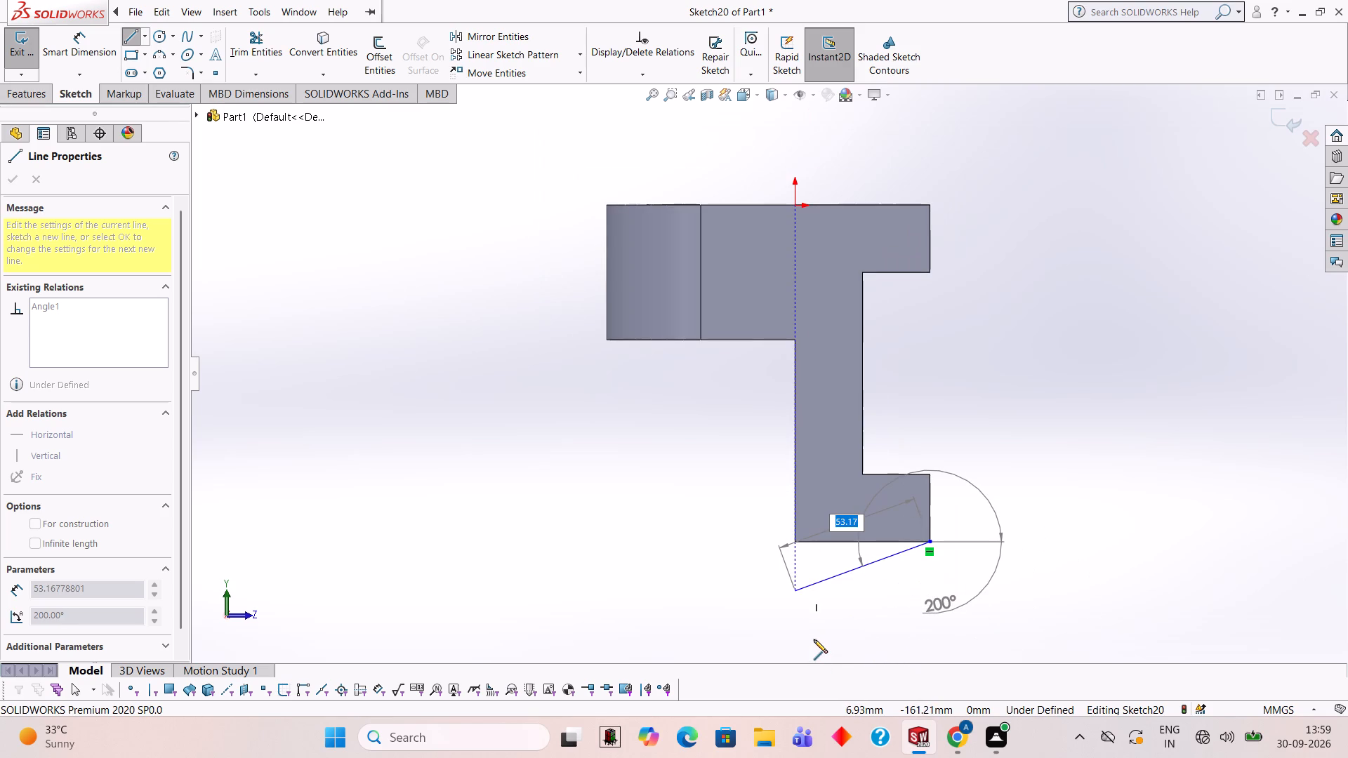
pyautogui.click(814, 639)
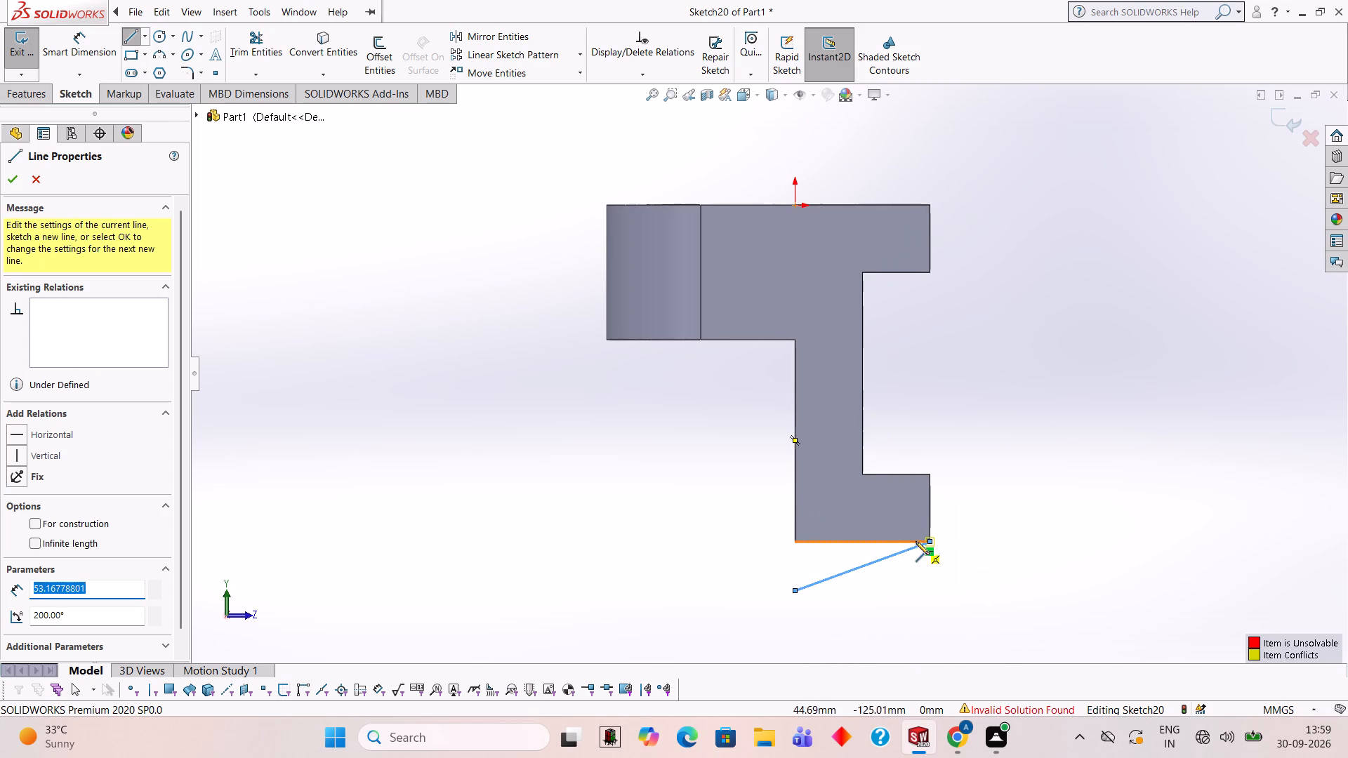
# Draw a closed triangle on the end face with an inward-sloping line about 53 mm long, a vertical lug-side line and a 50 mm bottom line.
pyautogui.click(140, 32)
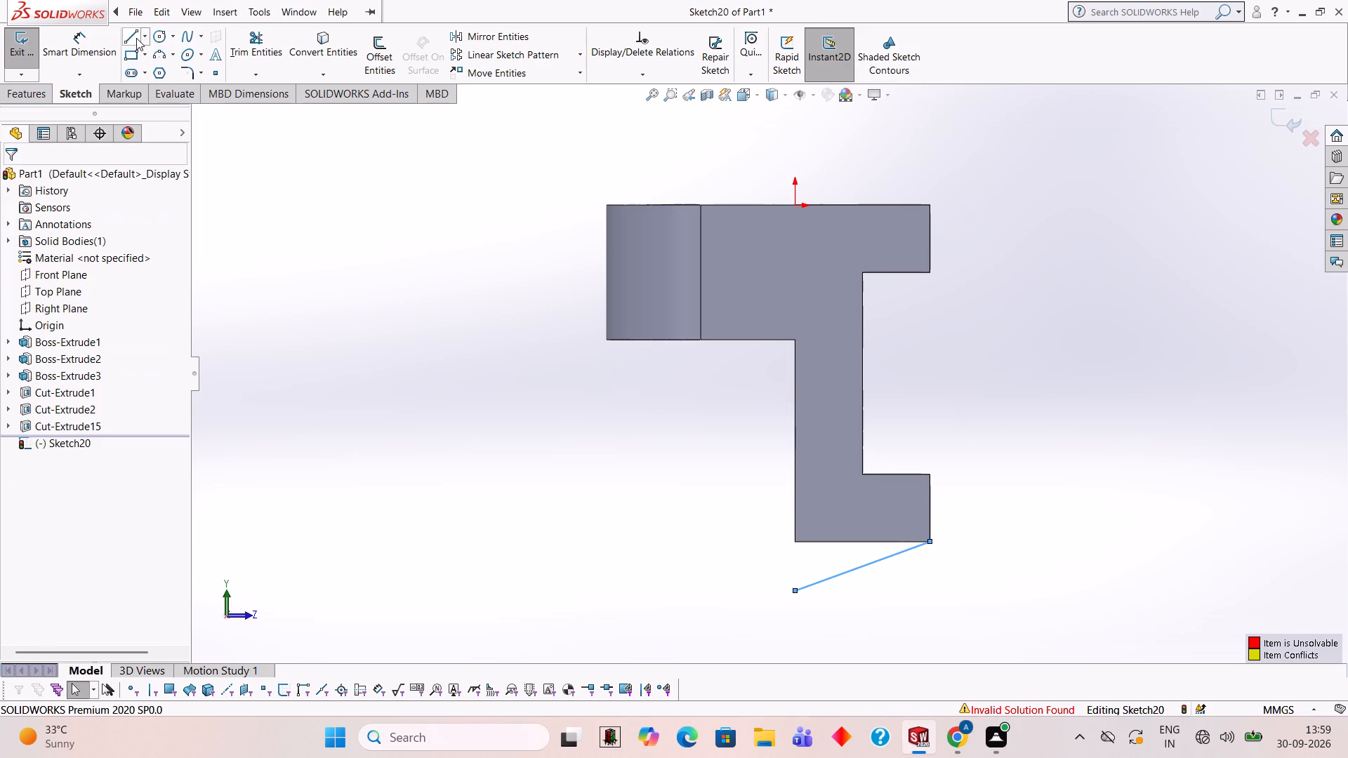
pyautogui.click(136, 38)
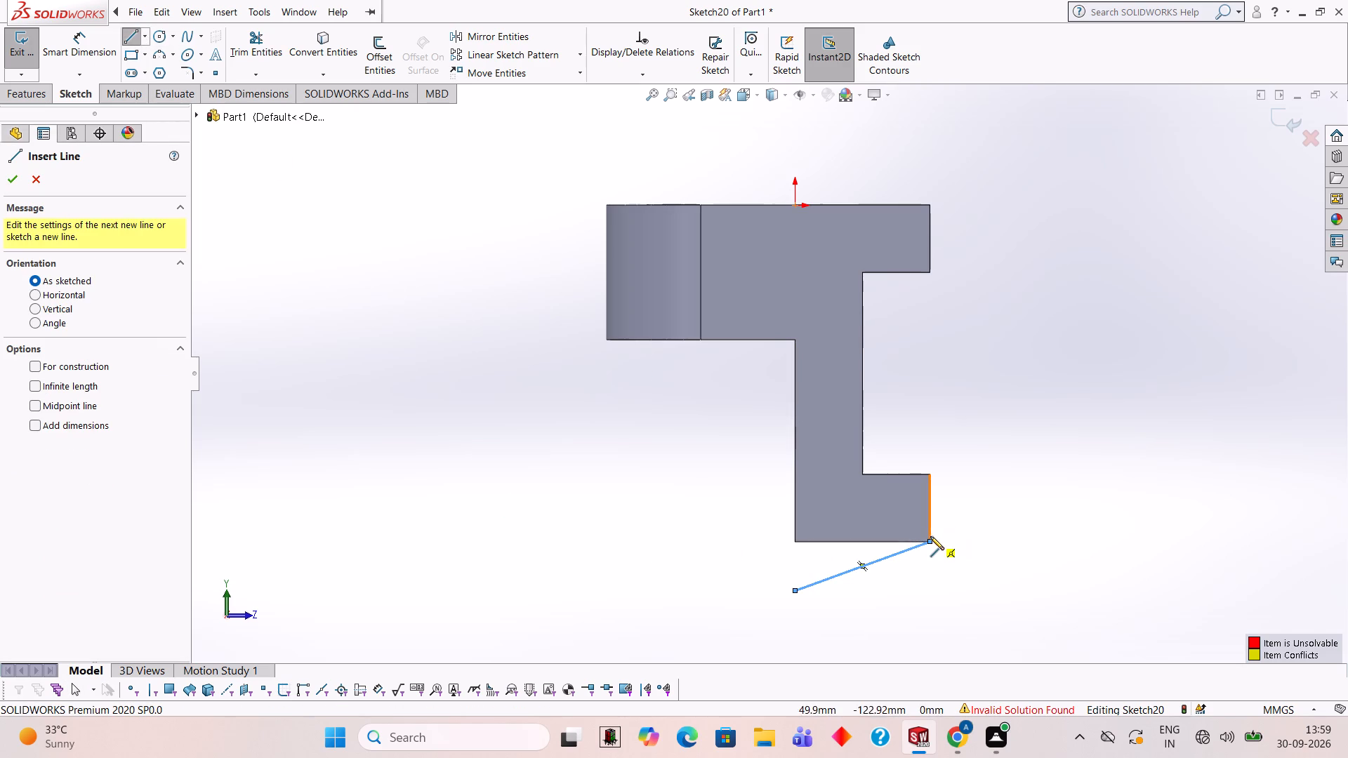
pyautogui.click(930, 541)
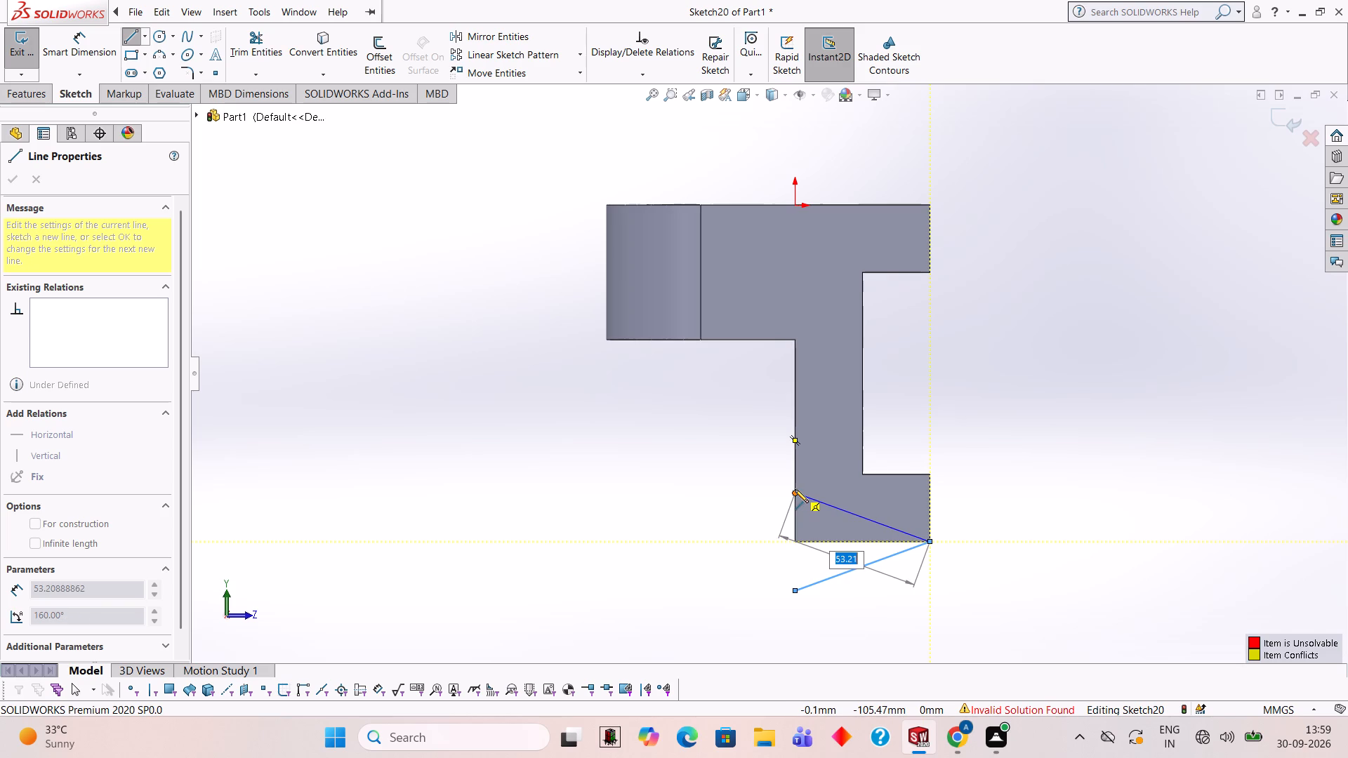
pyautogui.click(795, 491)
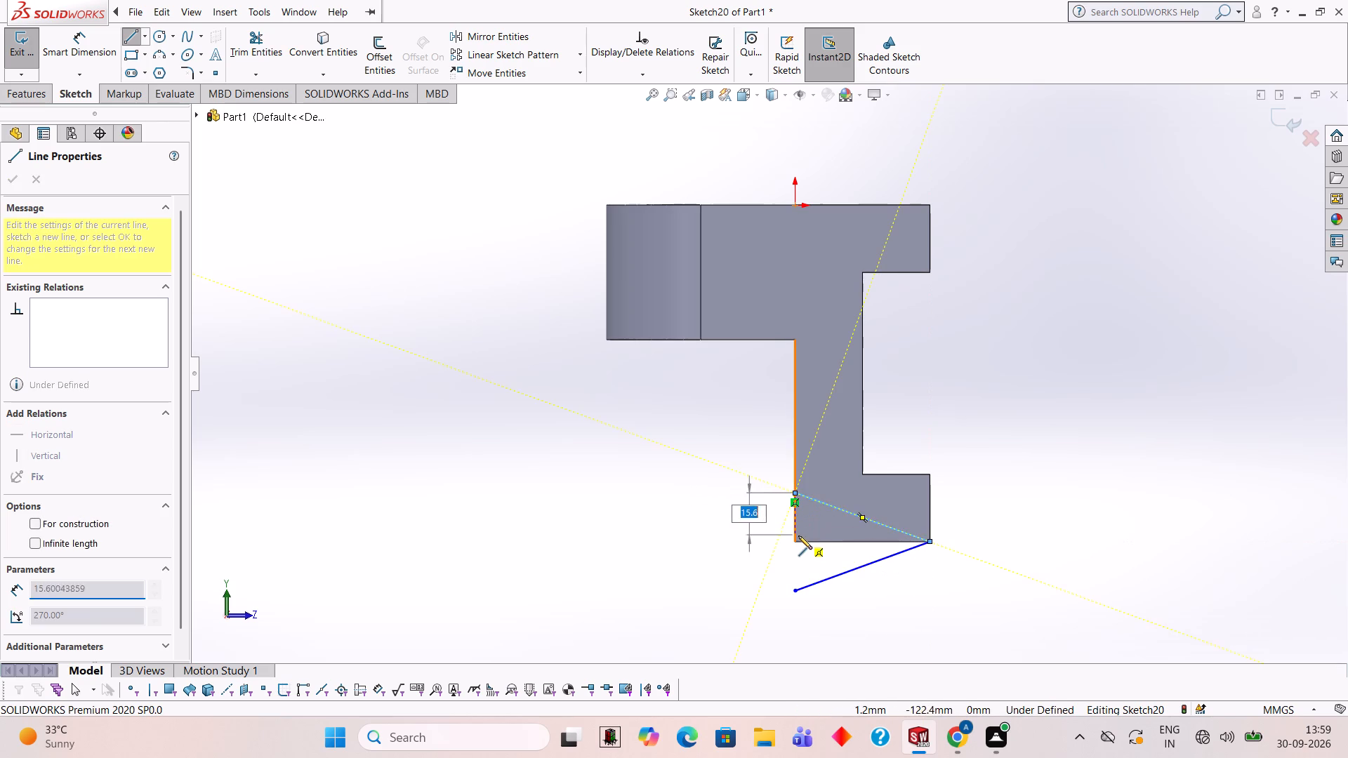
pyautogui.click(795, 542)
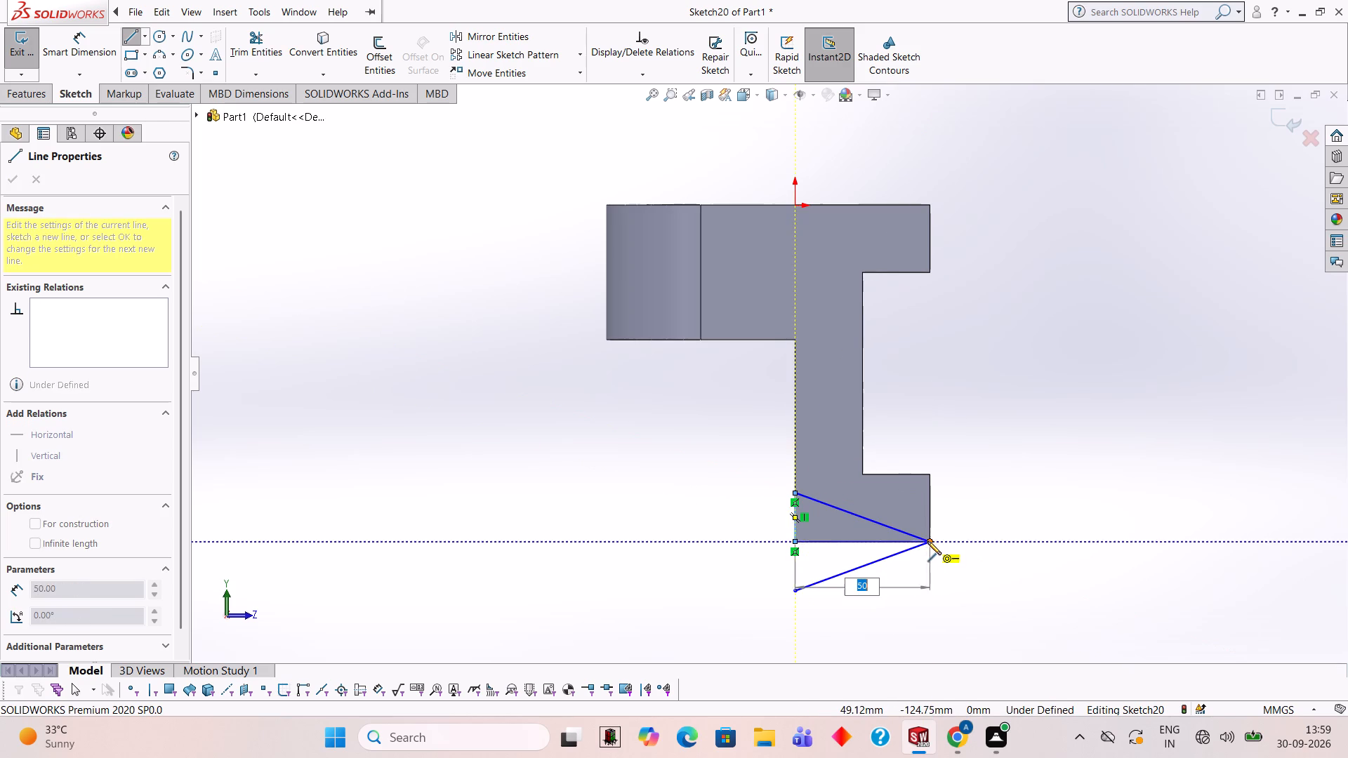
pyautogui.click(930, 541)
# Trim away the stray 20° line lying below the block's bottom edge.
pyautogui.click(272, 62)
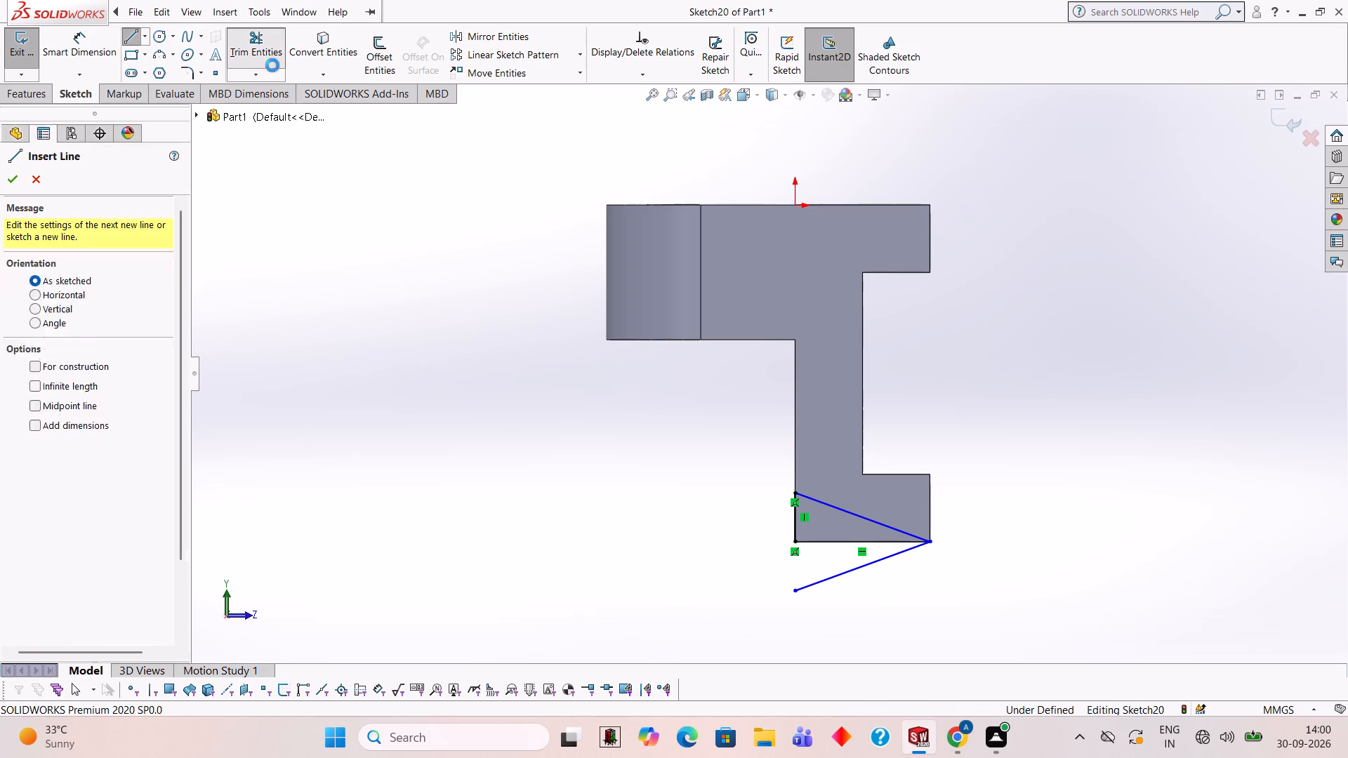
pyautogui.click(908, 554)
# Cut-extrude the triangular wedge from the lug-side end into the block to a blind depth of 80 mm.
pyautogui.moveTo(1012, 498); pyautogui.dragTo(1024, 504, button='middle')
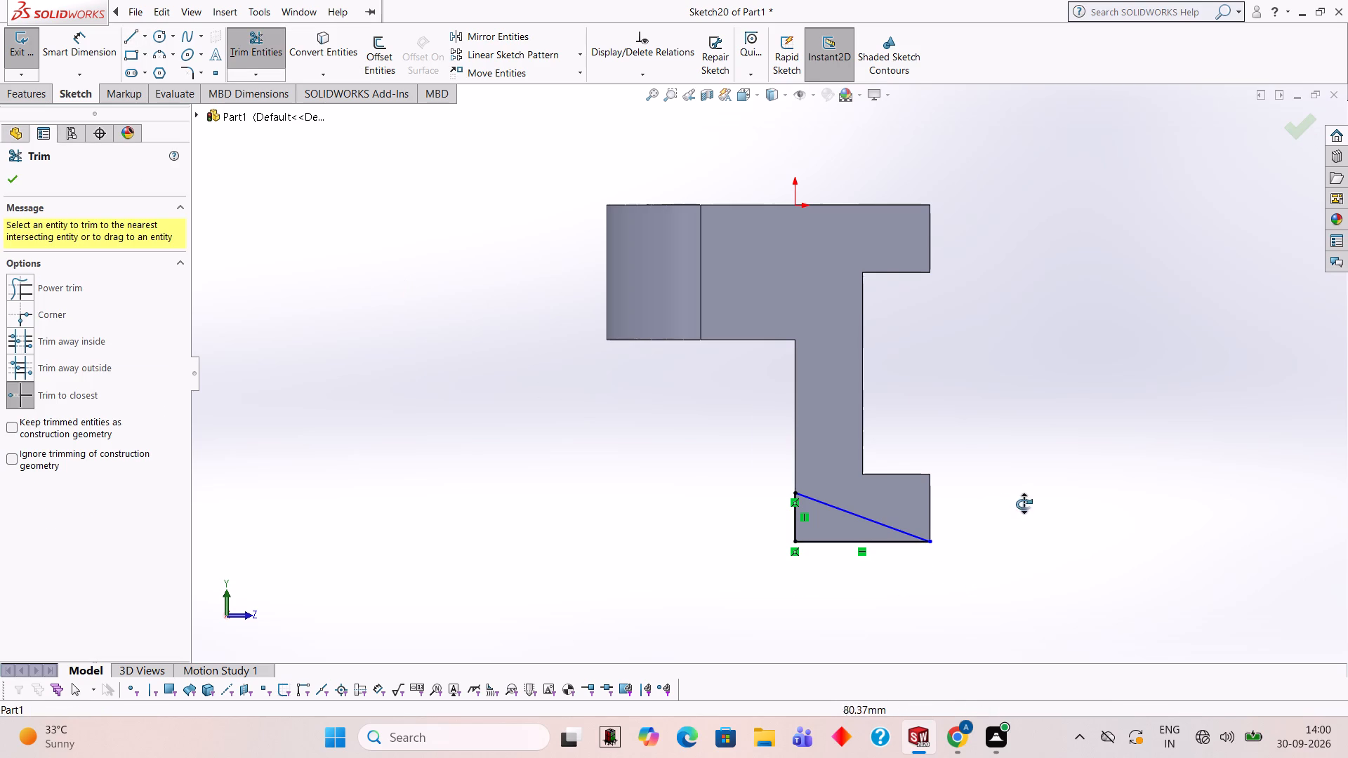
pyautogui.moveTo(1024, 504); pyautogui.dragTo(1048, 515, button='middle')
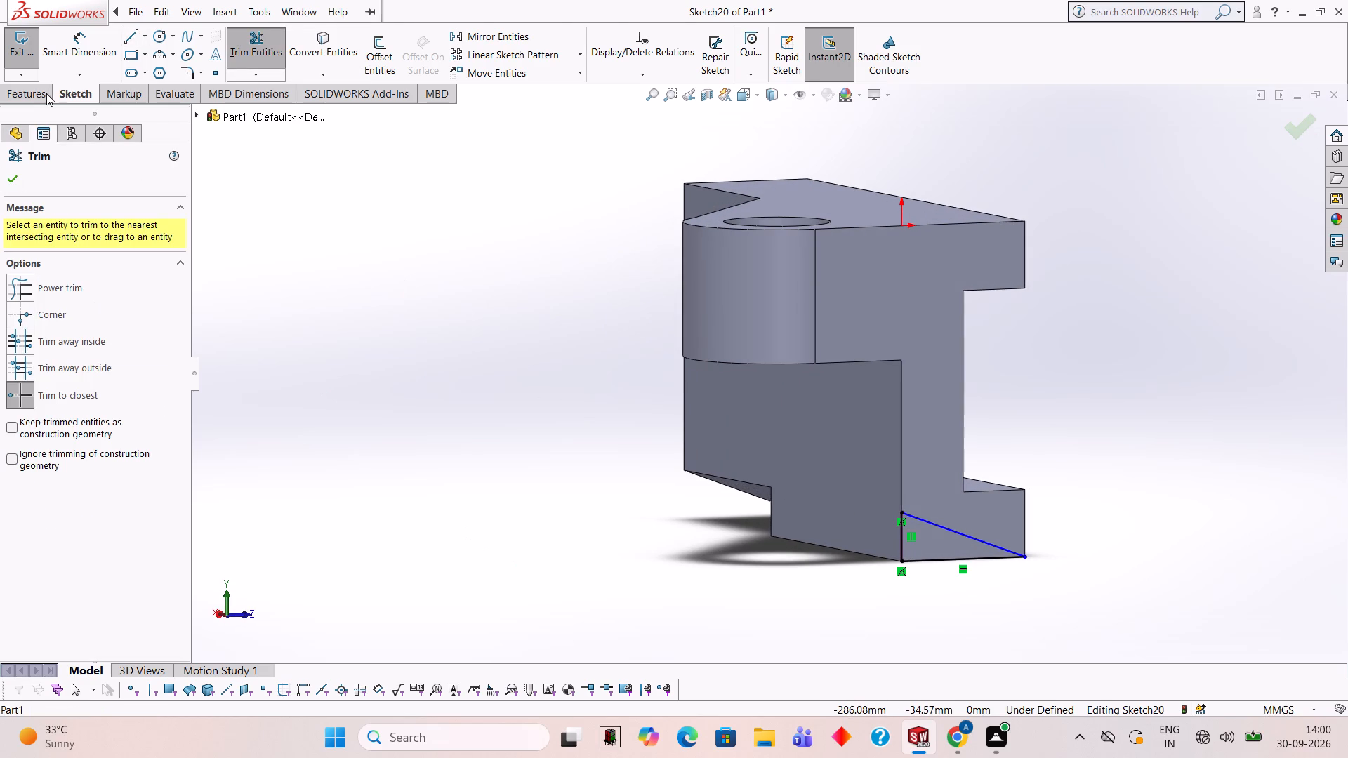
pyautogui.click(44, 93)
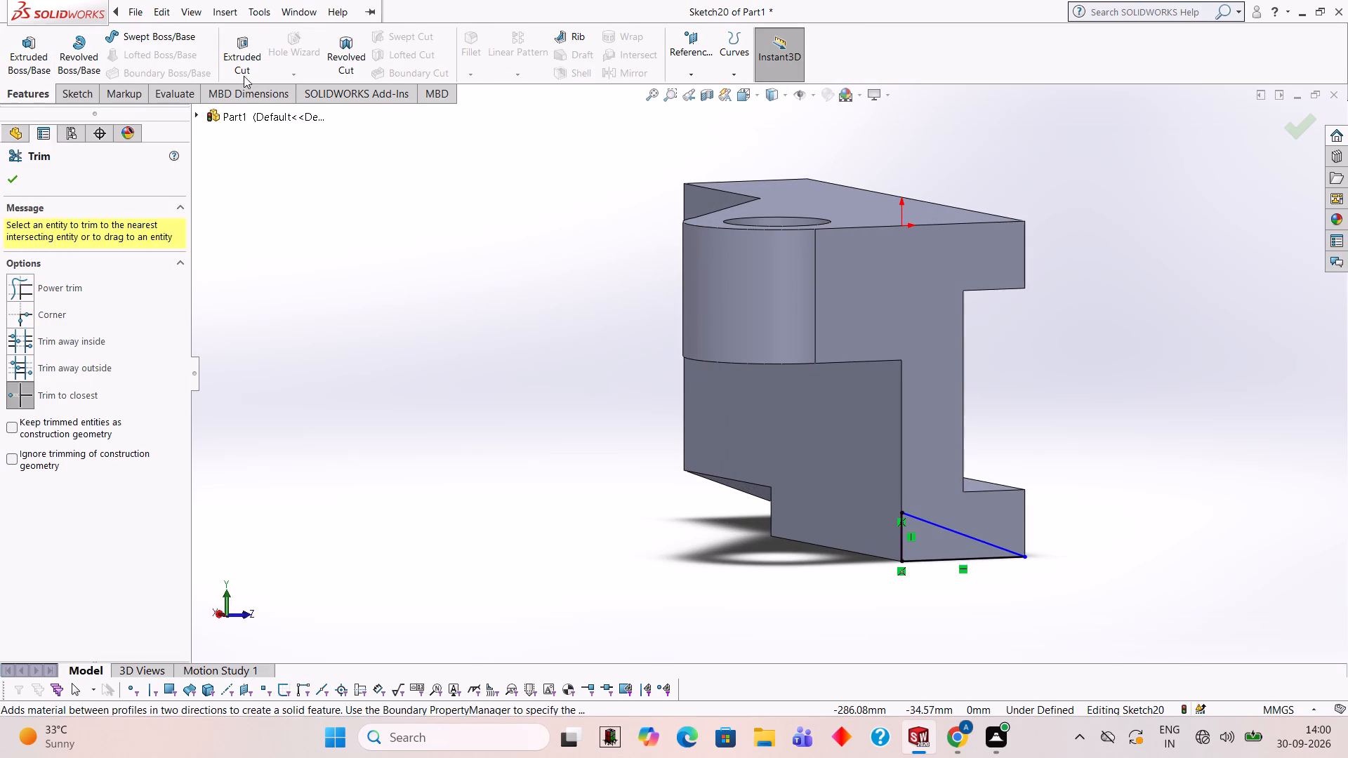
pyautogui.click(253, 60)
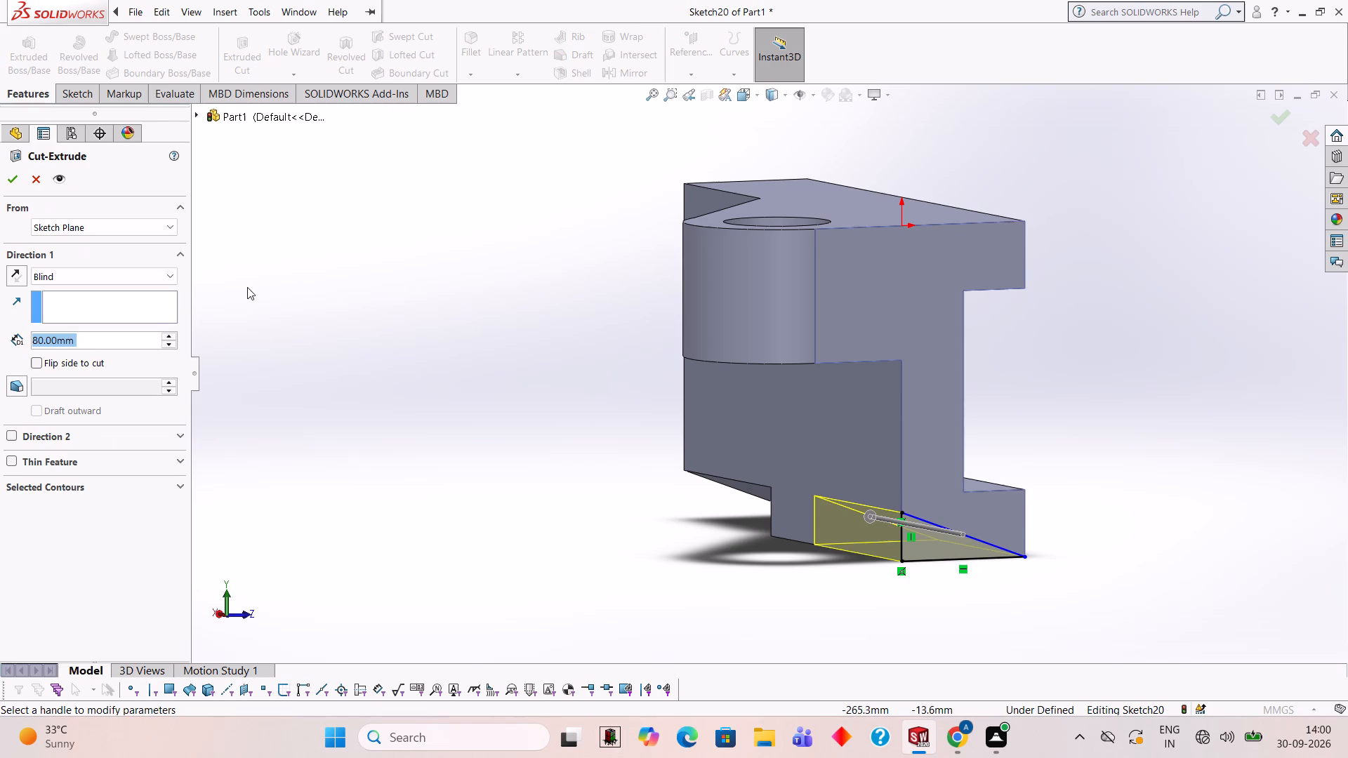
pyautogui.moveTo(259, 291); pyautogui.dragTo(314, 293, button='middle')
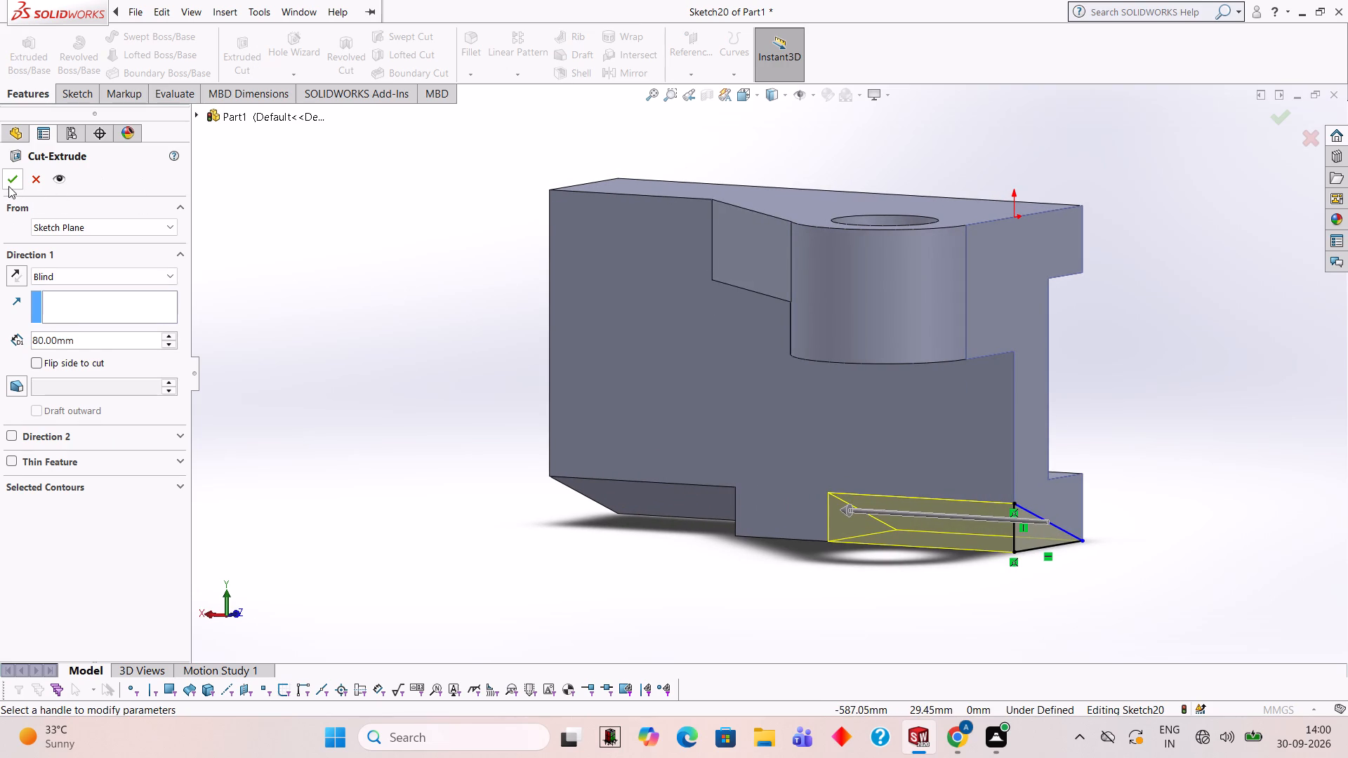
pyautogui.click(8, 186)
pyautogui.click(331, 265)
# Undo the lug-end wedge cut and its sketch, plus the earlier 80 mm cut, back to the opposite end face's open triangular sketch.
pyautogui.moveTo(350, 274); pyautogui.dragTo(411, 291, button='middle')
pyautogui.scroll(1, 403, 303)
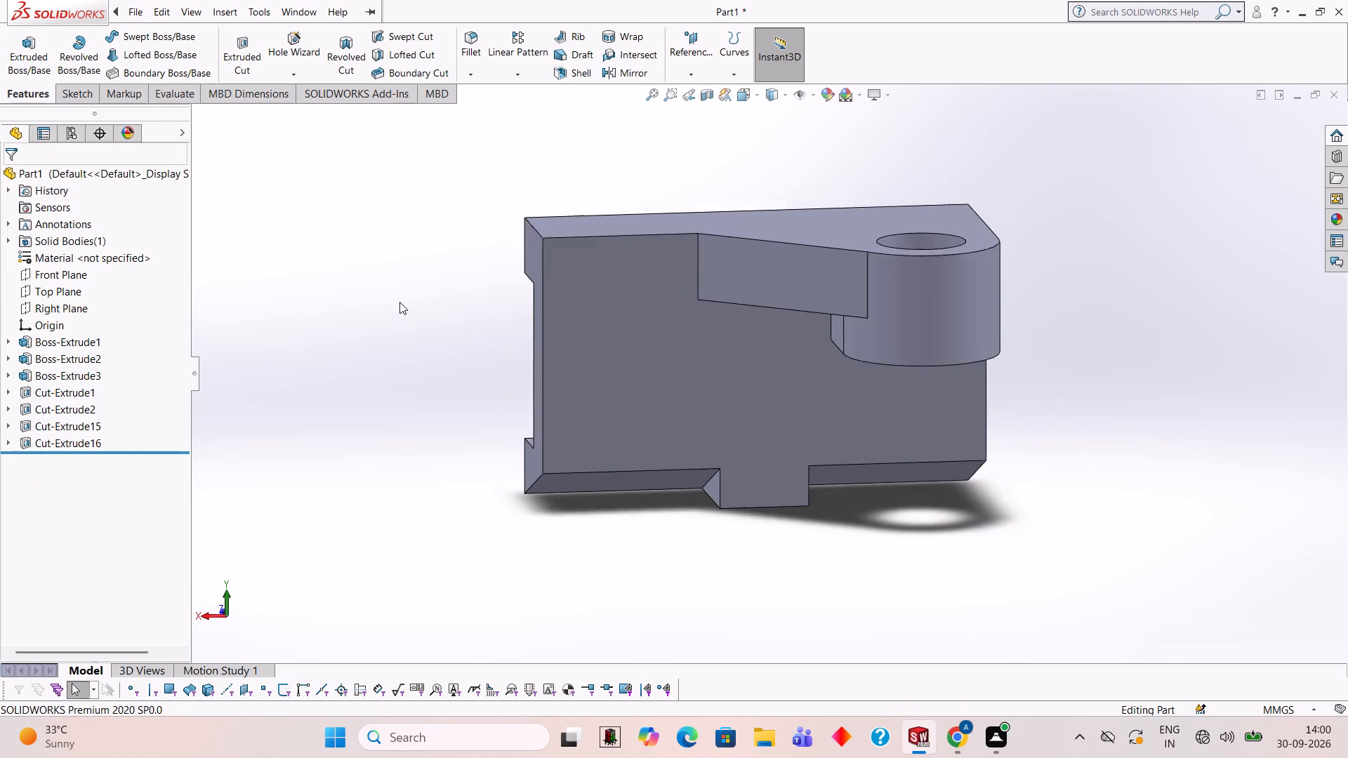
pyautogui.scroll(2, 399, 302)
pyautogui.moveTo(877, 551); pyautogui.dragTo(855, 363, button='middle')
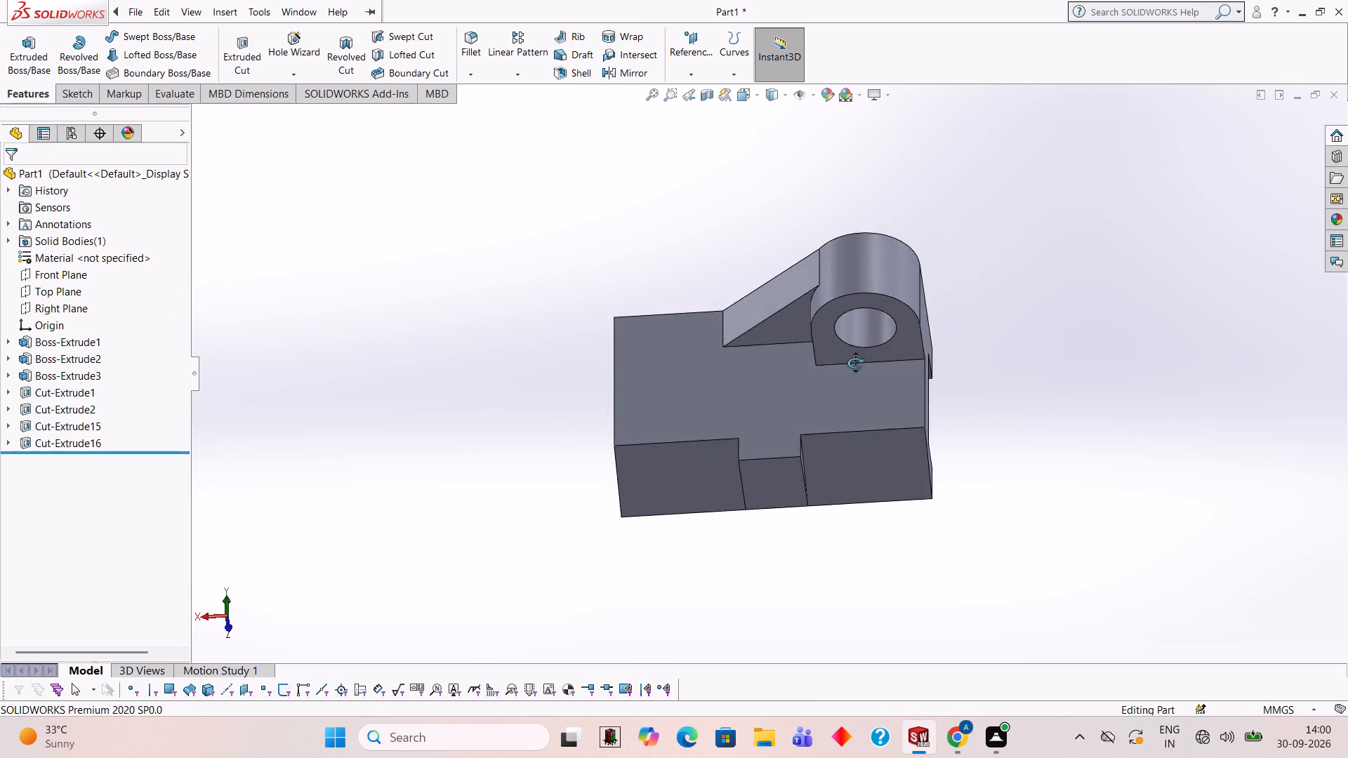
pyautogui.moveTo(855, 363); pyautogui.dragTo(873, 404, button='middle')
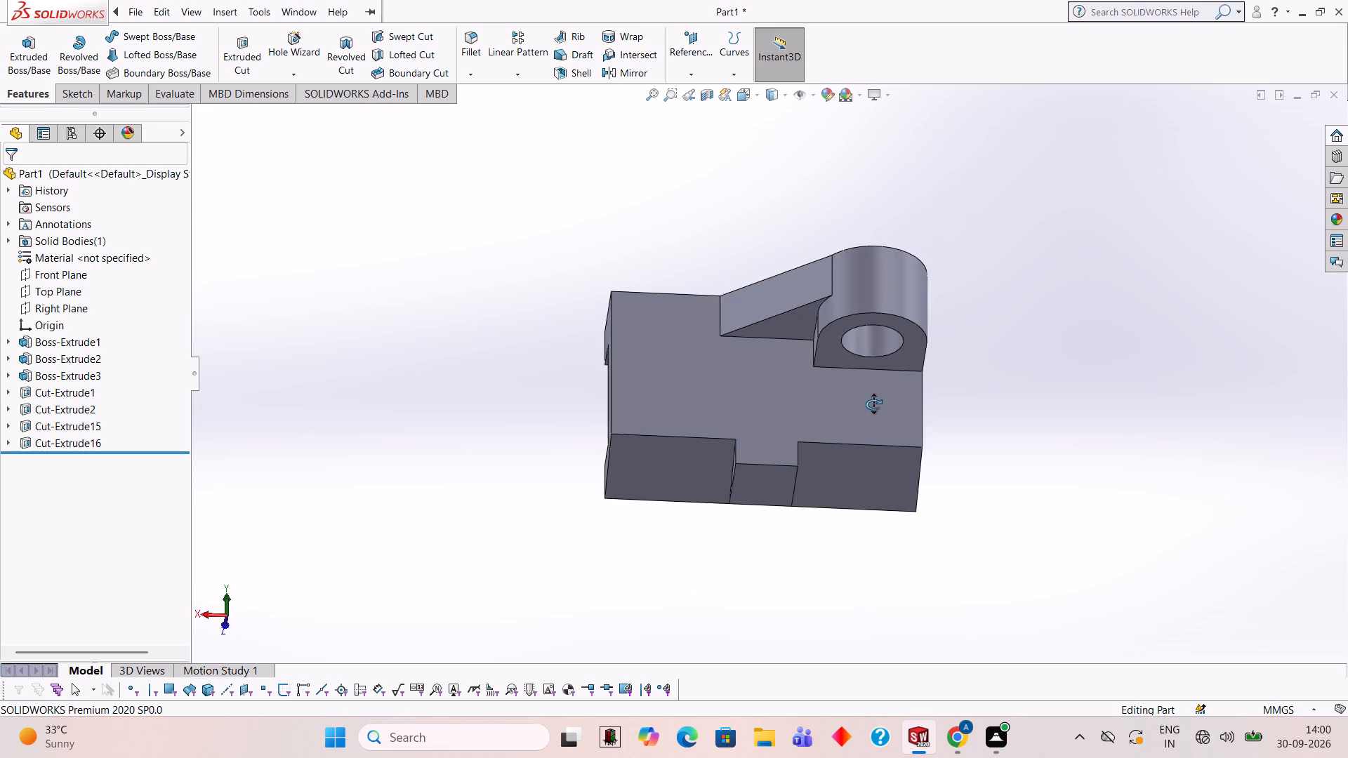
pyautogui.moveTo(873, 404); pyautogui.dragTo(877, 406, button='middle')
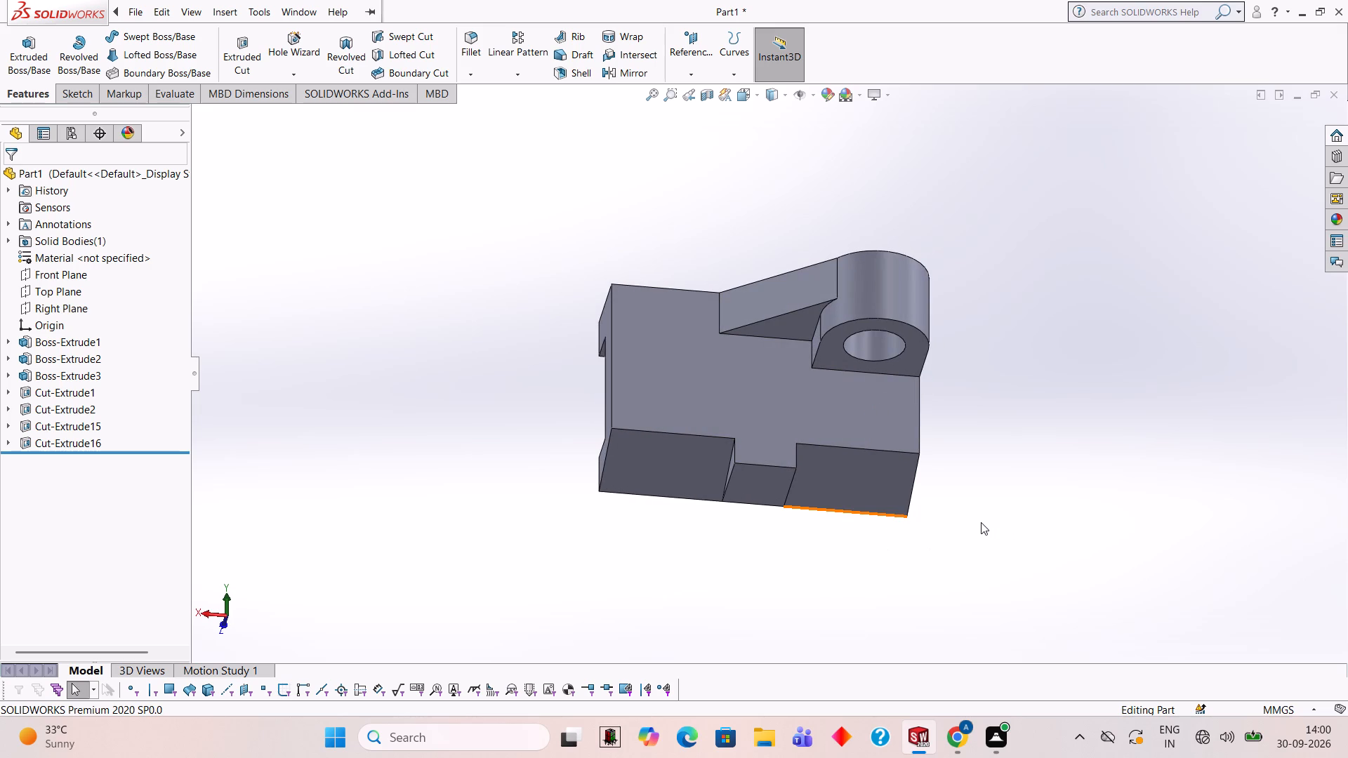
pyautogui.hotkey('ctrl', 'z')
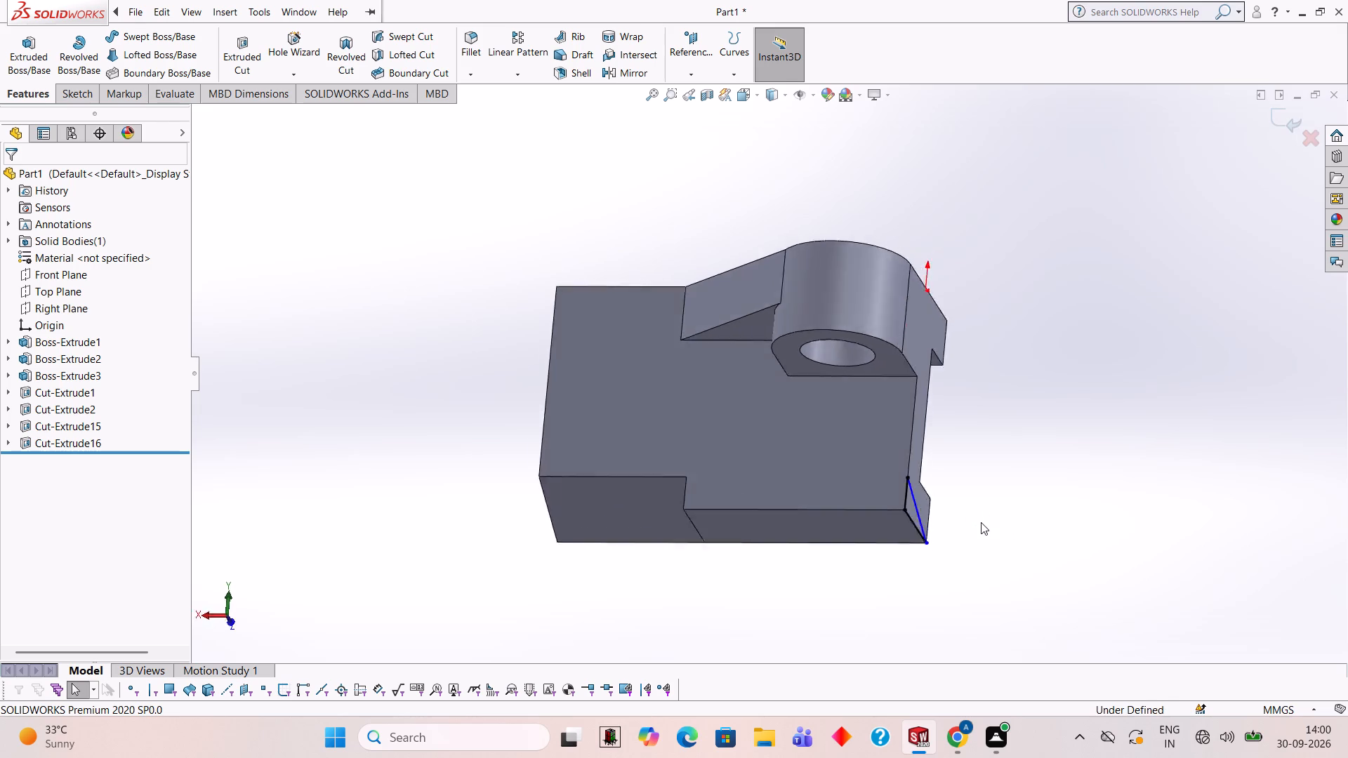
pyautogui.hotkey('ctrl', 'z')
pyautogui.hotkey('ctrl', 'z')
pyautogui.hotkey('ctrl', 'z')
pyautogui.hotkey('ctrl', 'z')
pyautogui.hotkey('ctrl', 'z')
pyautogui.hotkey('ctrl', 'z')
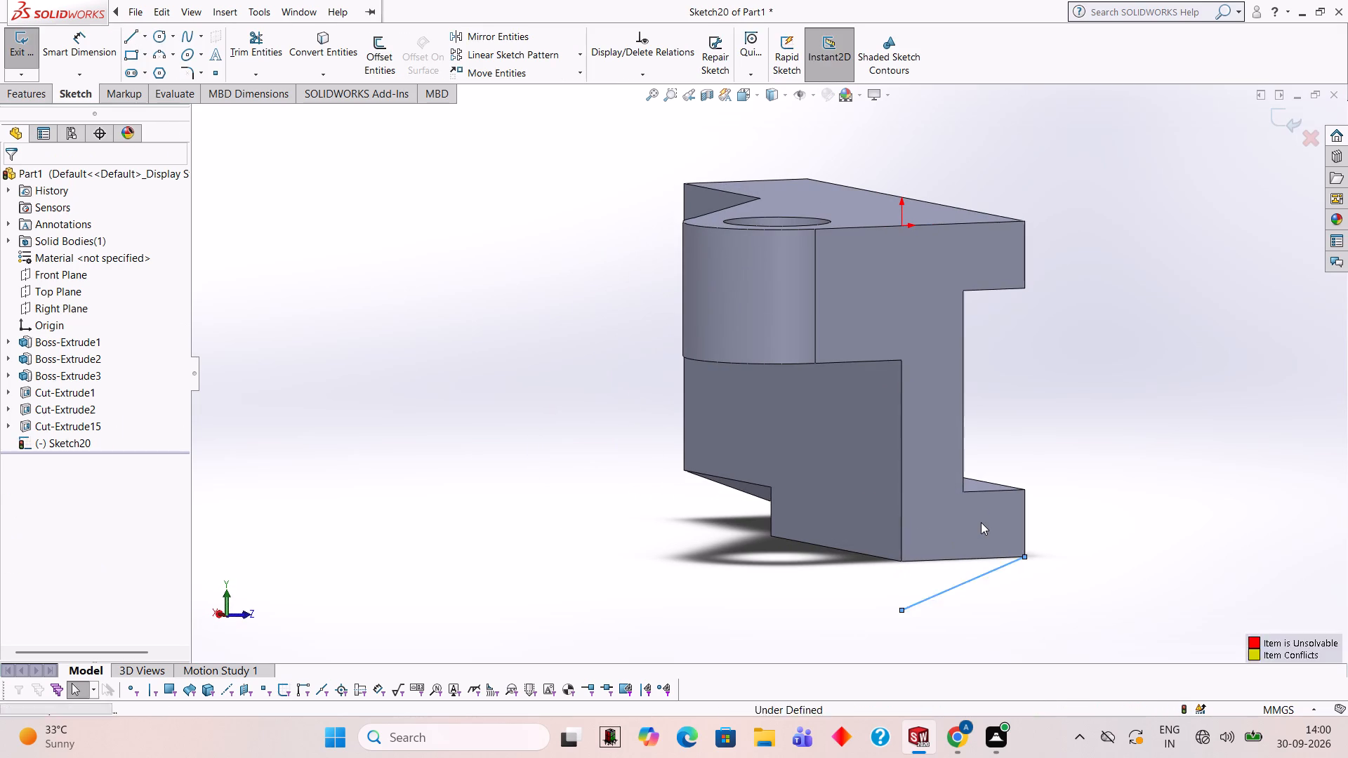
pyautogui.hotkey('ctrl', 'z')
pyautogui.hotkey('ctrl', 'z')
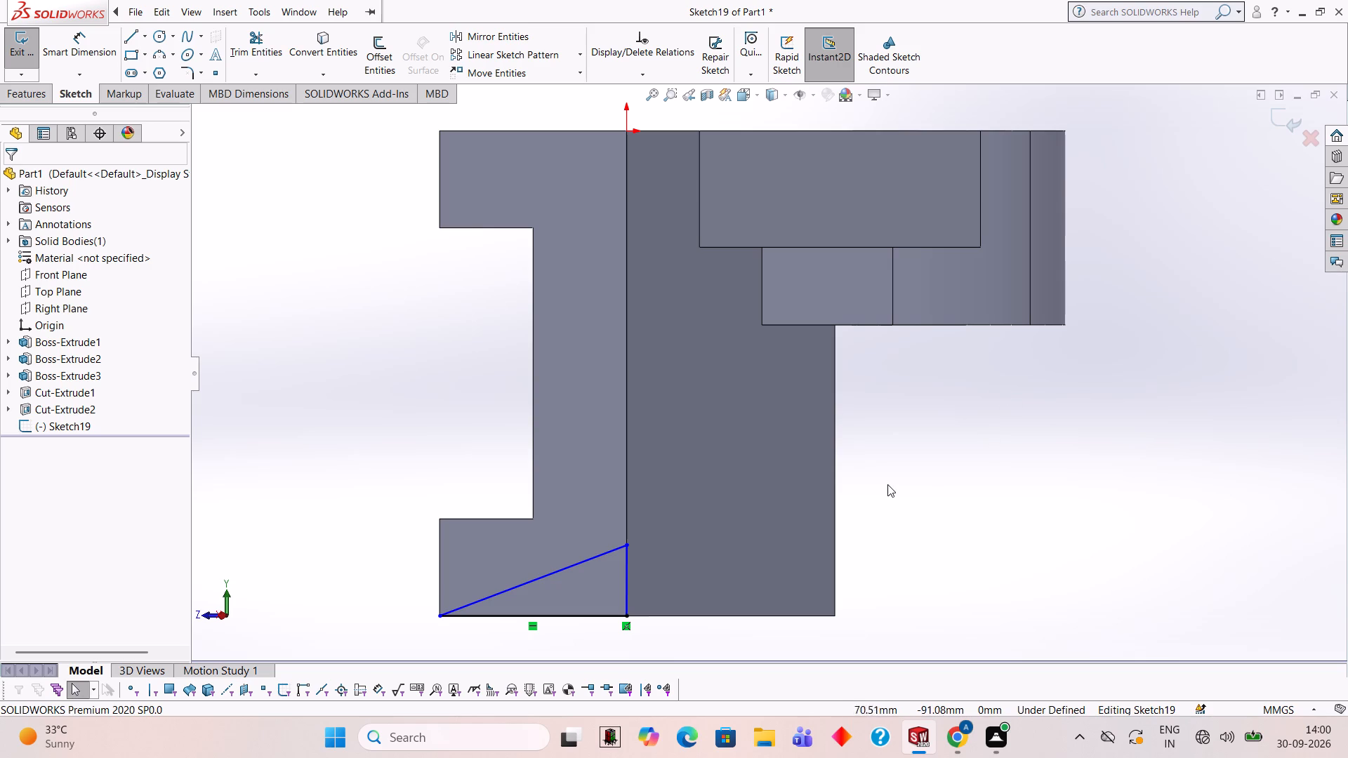
# Cut-extrude the triangular wedge along the block's underside to a blind depth of 200 mm.
pyautogui.moveTo(936, 526); pyautogui.dragTo(887, 485, button='middle')
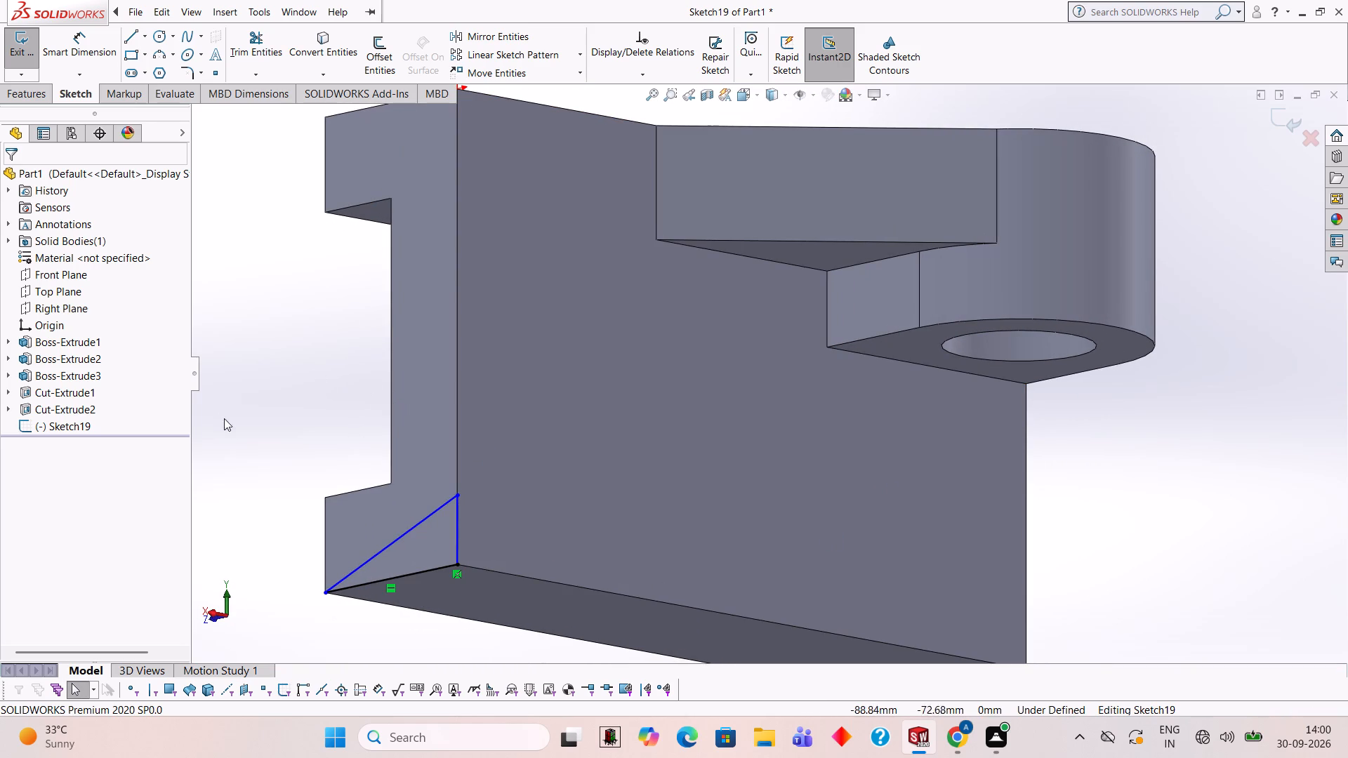
pyautogui.click(18, 97)
pyautogui.click(256, 40)
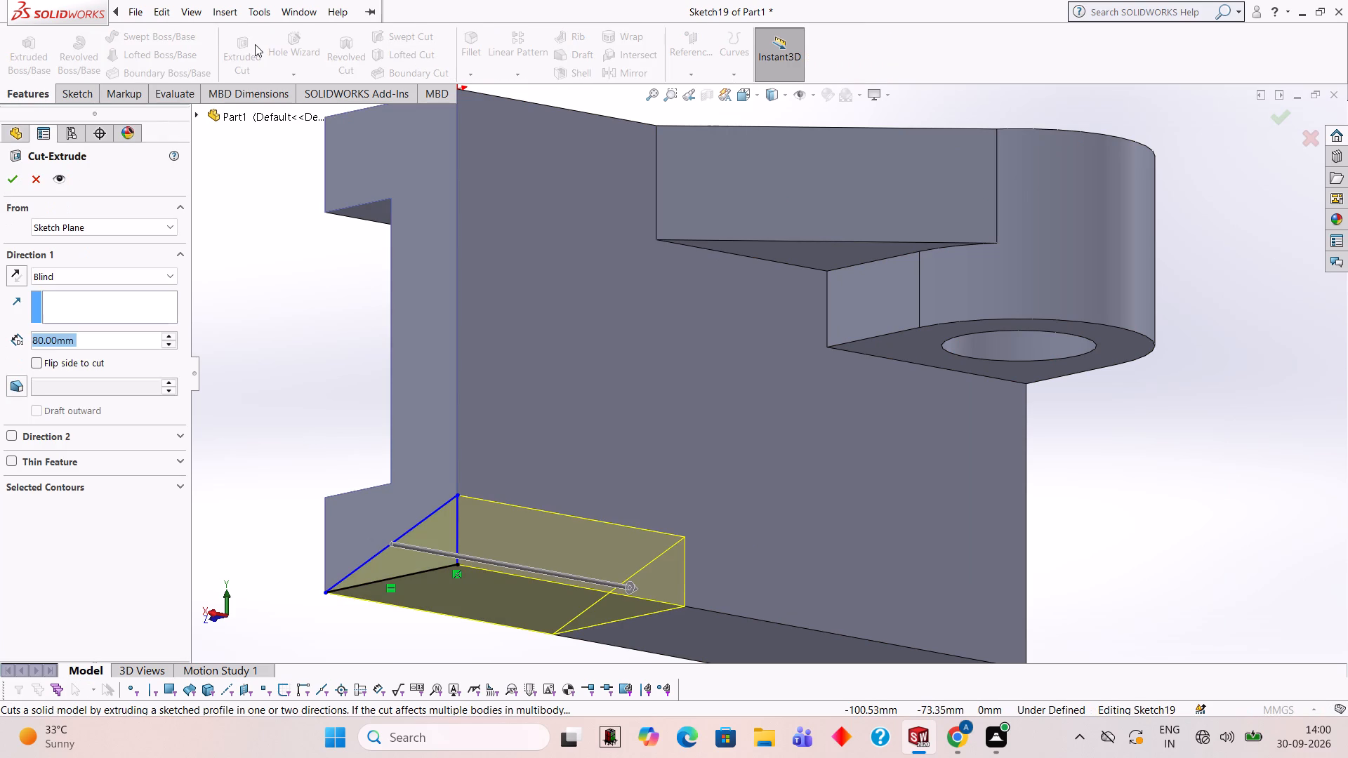
pyautogui.write('200')
pyautogui.press('Return')
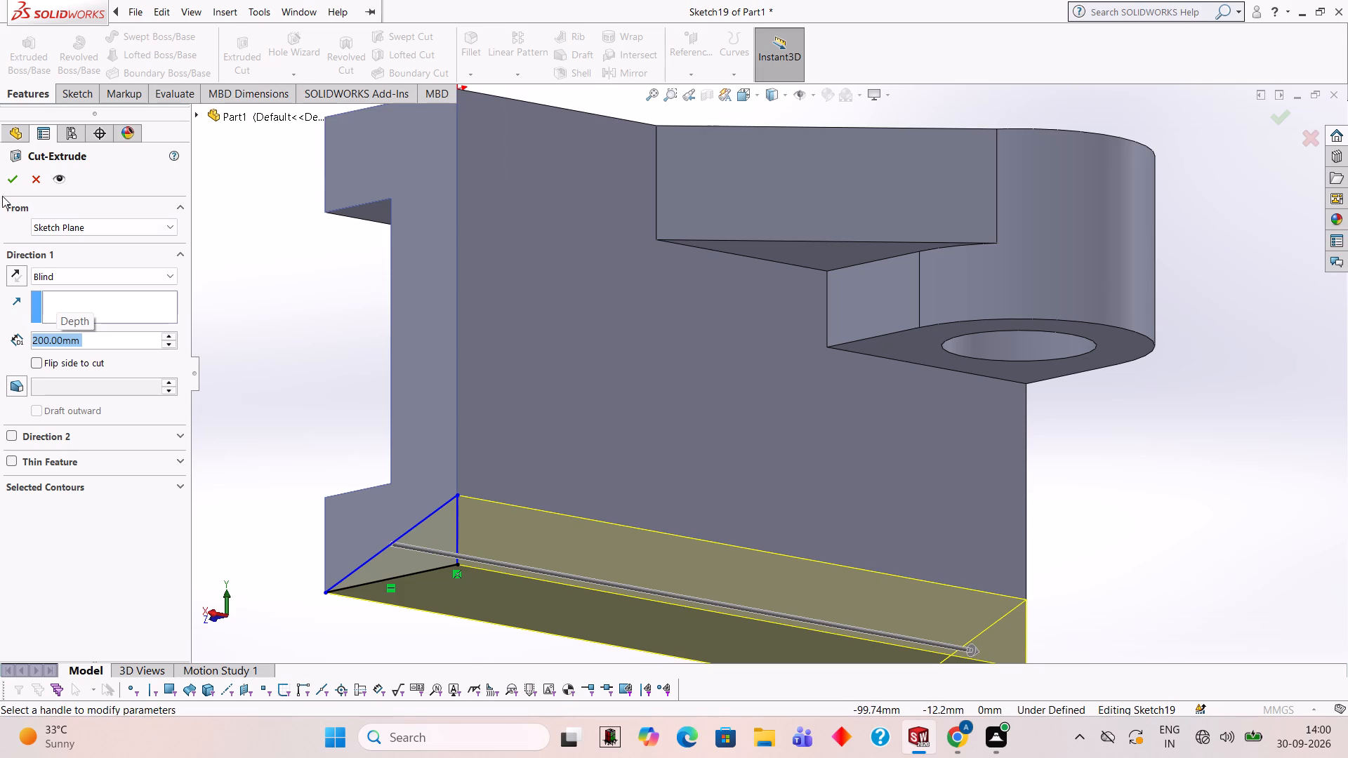
pyautogui.click(8, 169)
pyautogui.click(249, 357)
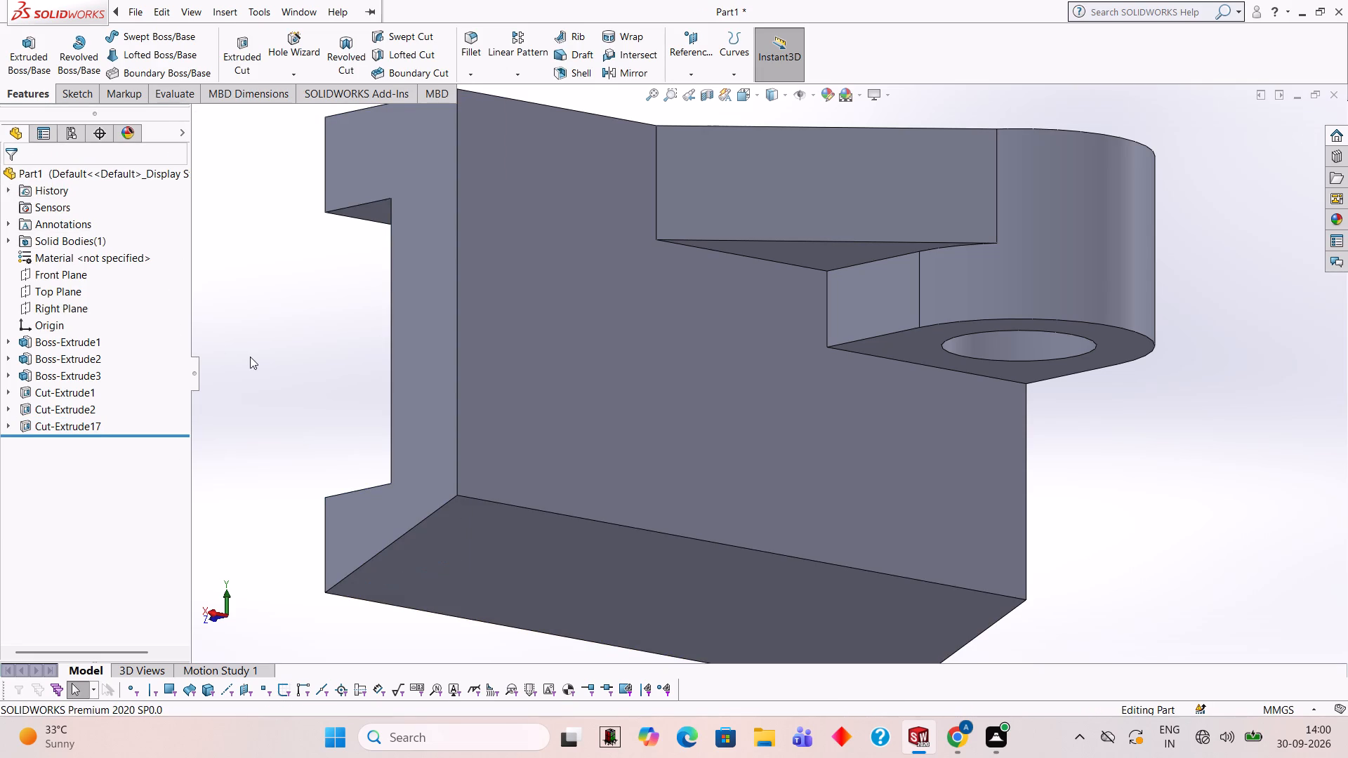
# Sketch a closed triangle on the end face opposite the lug, following the 20° sloped edge, with a vertical side and 50 mm horizontal base.
pyautogui.moveTo(309, 357); pyautogui.dragTo(362, 382, button='middle')
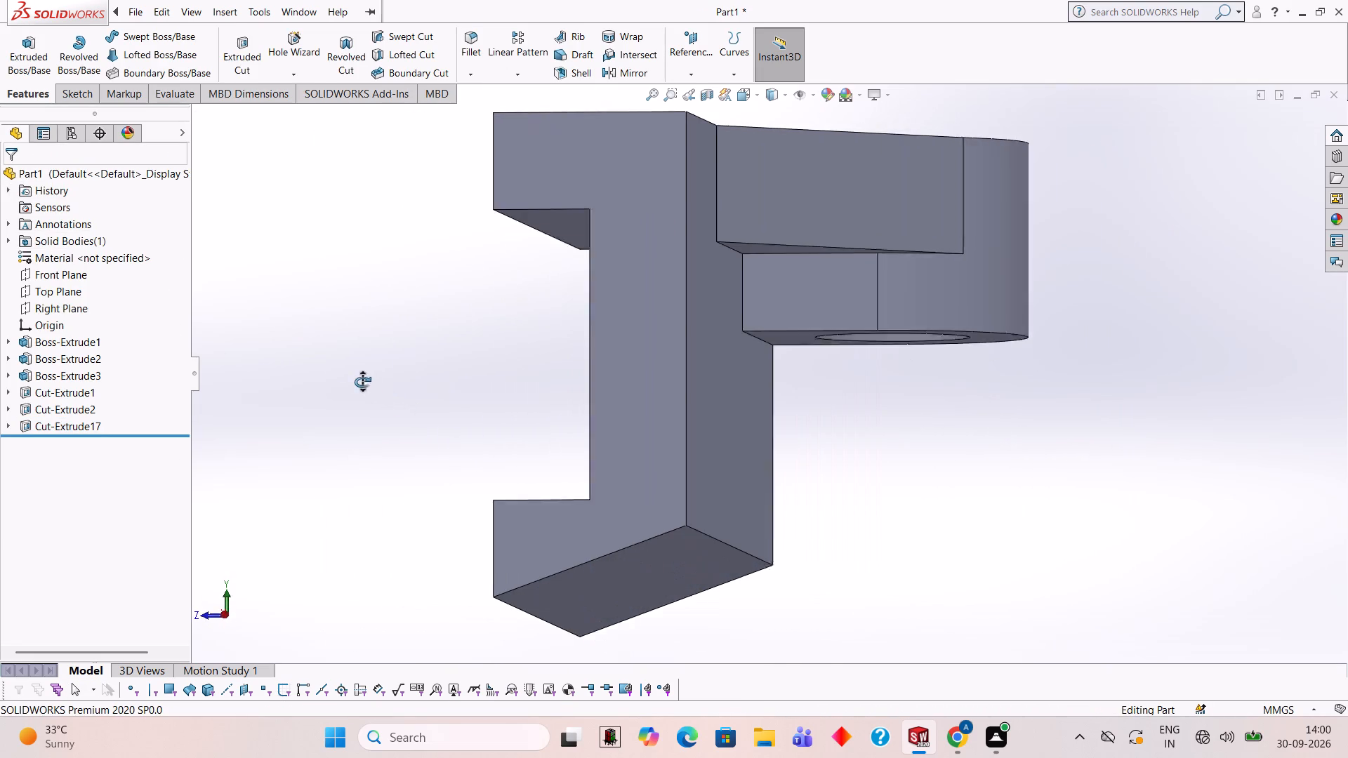
pyautogui.moveTo(362, 382); pyautogui.dragTo(321, 357, button='middle')
pyautogui.moveTo(368, 384); pyautogui.dragTo(428, 420, button='middle')
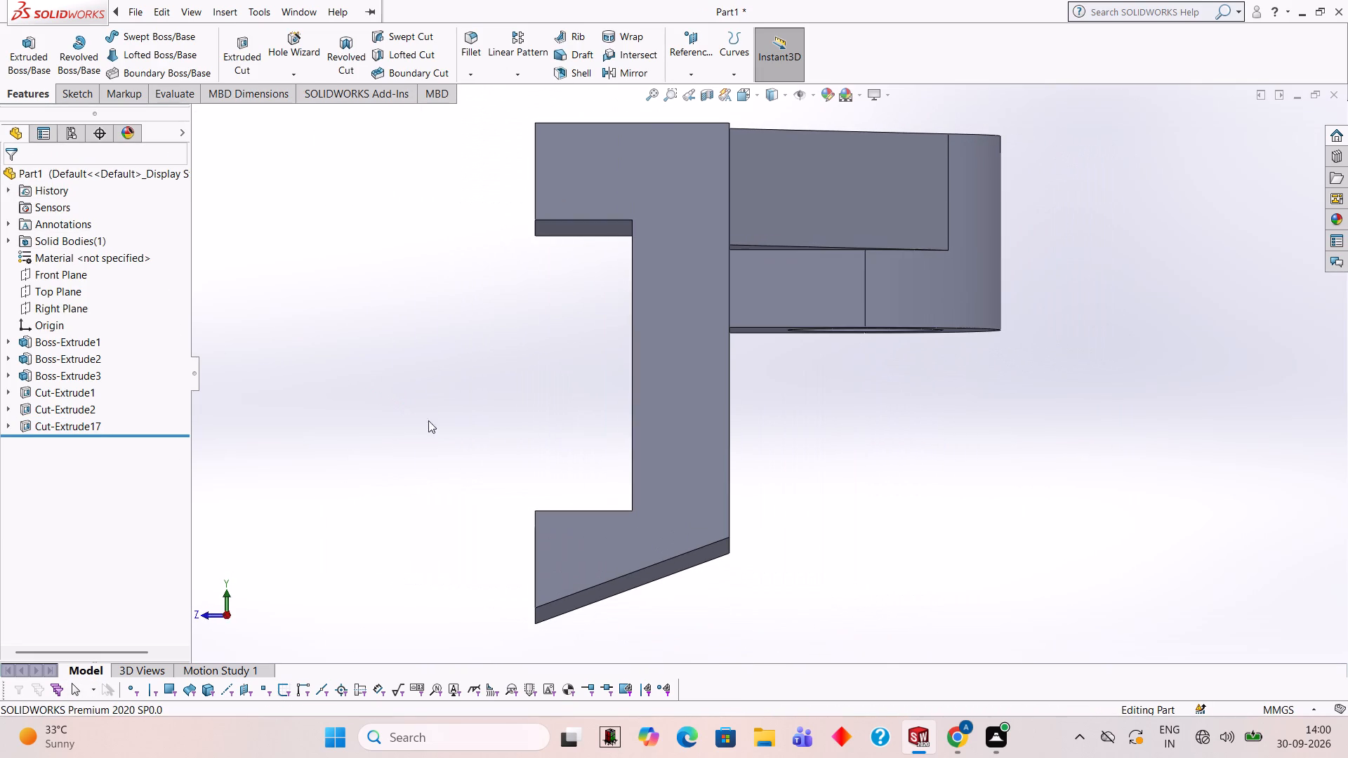
pyautogui.click(654, 380)
pyautogui.click(710, 338)
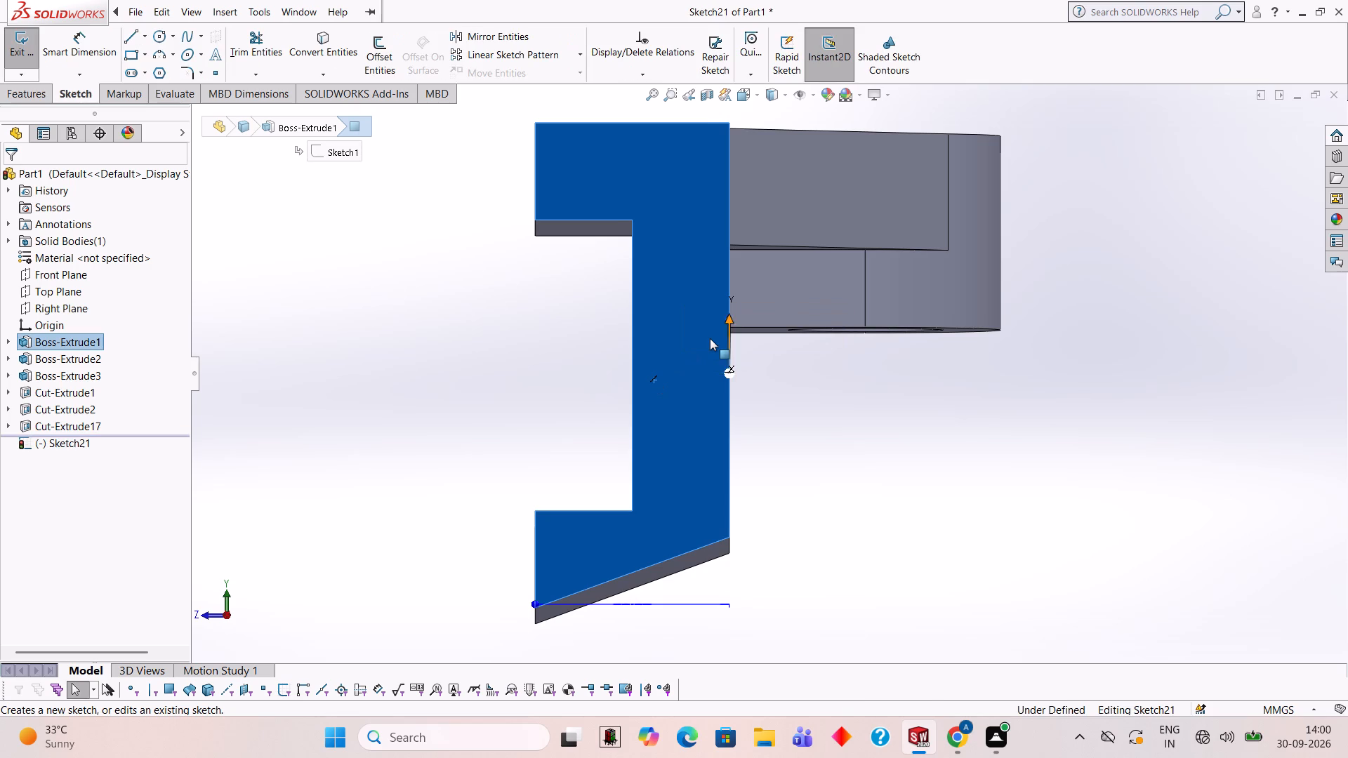
pyautogui.hotkey('ctrl', '8')
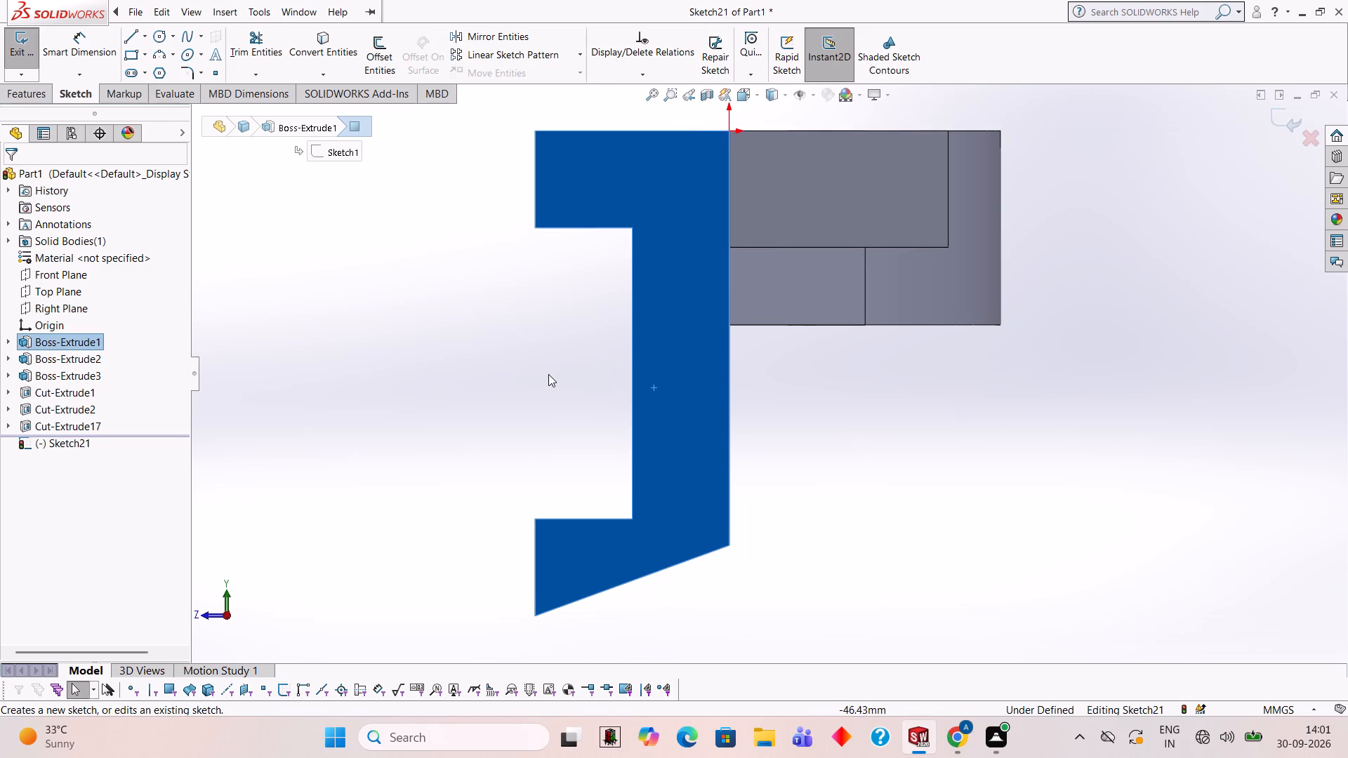
pyautogui.click(128, 33)
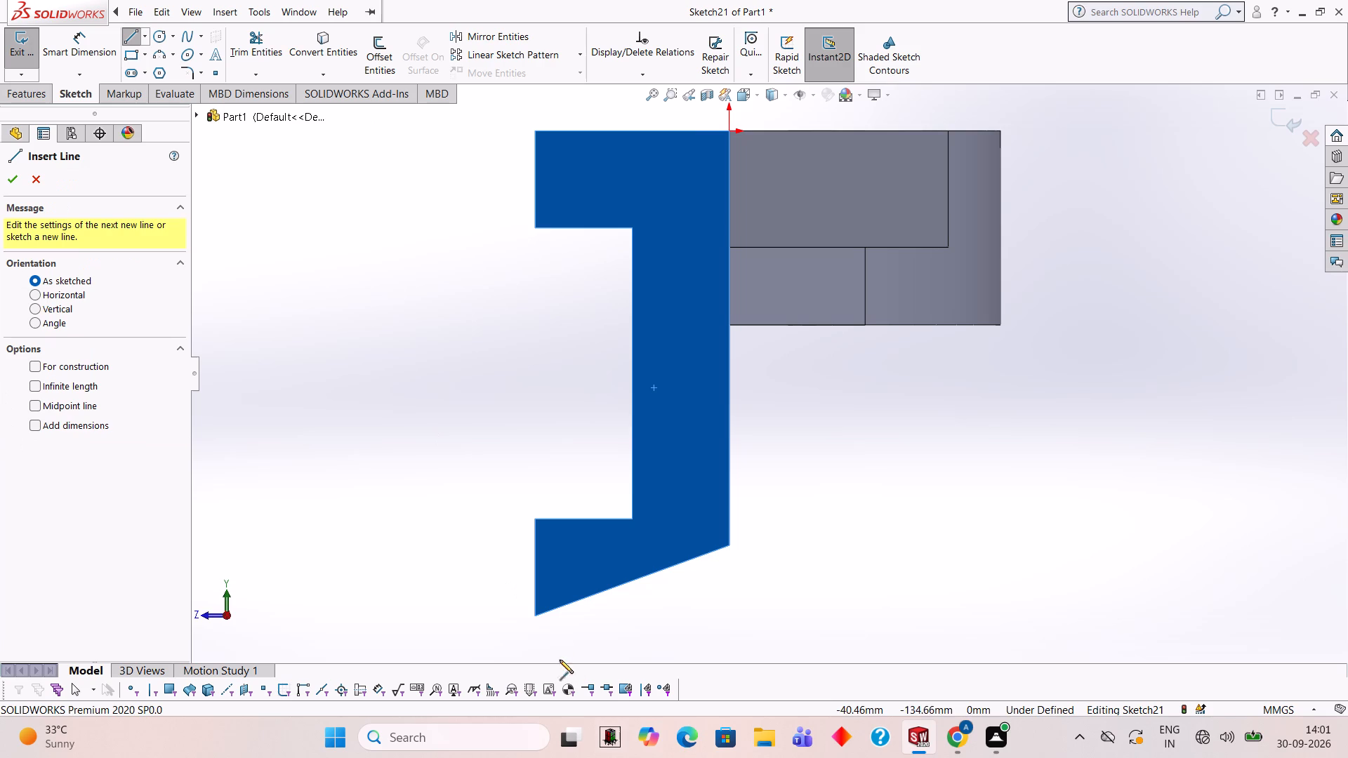
pyautogui.click(536, 616)
pyautogui.click(729, 543)
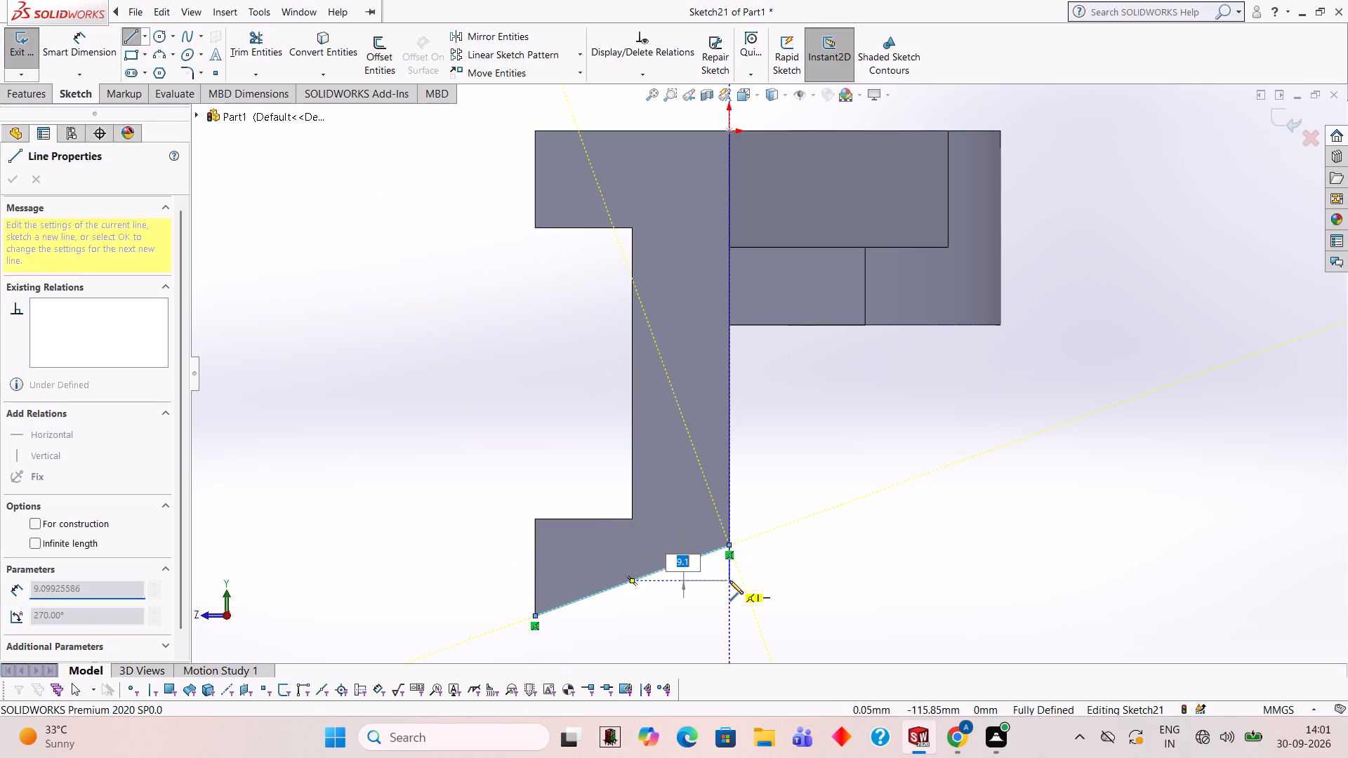
pyautogui.click(729, 616)
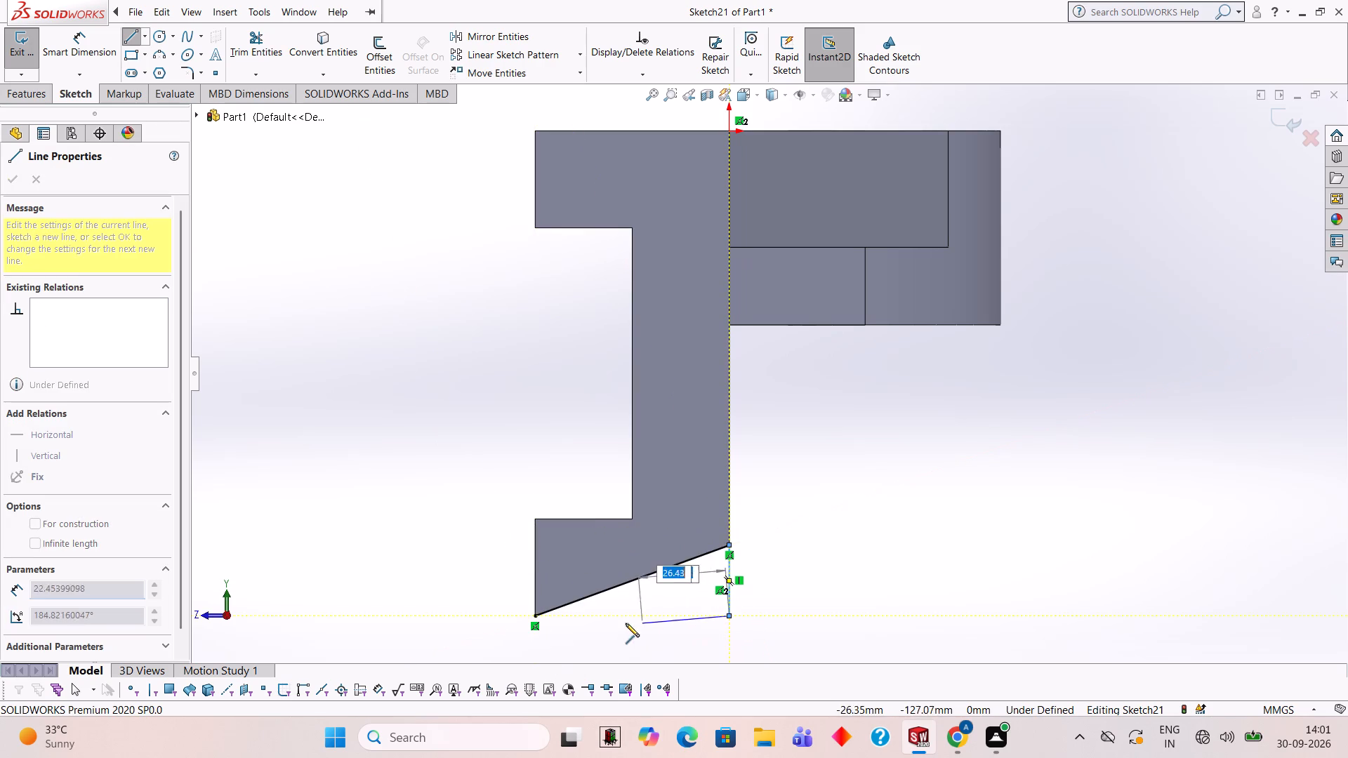
pyautogui.click(533, 618)
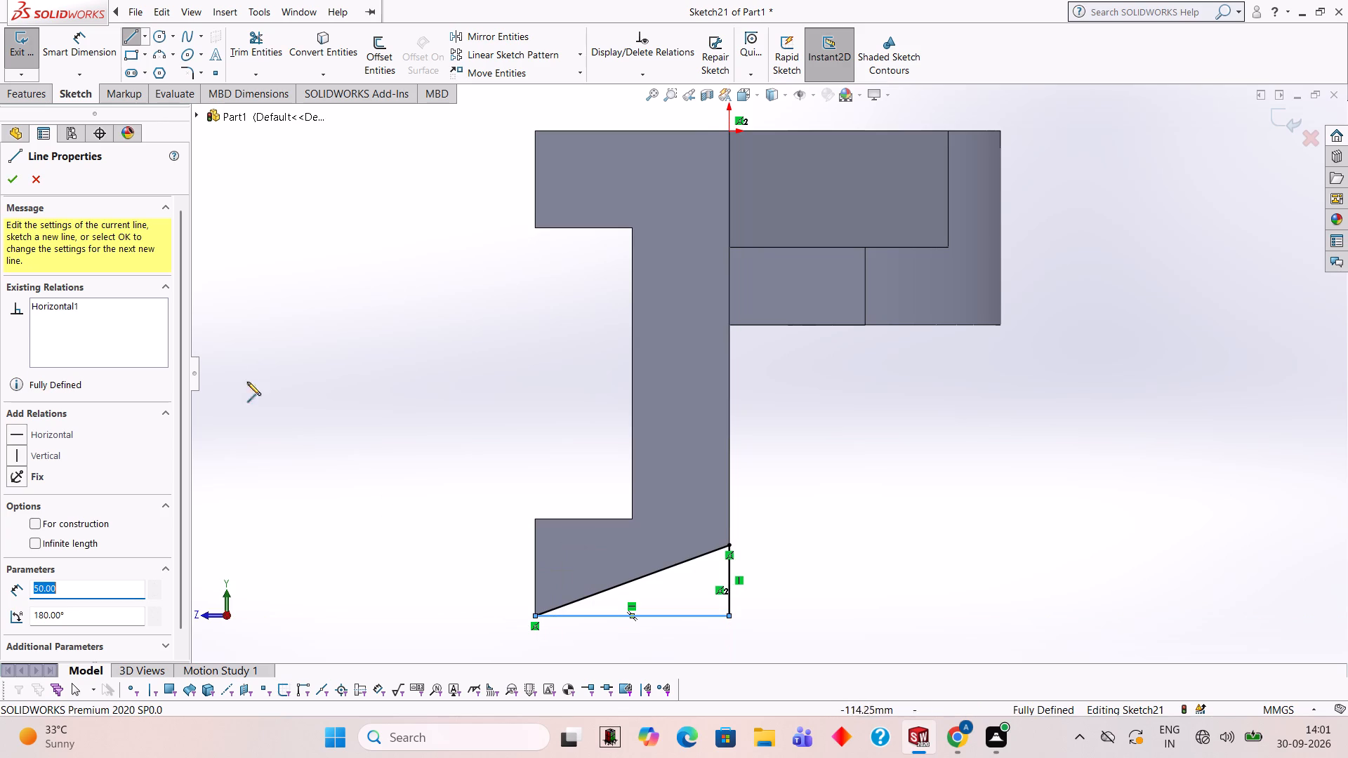
# Boss-extrude the triangle into the sloped underside, reversing the direction toward the lug end, to a blind depth of 80 mm.
pyautogui.click(27, 94)
pyautogui.click(25, 56)
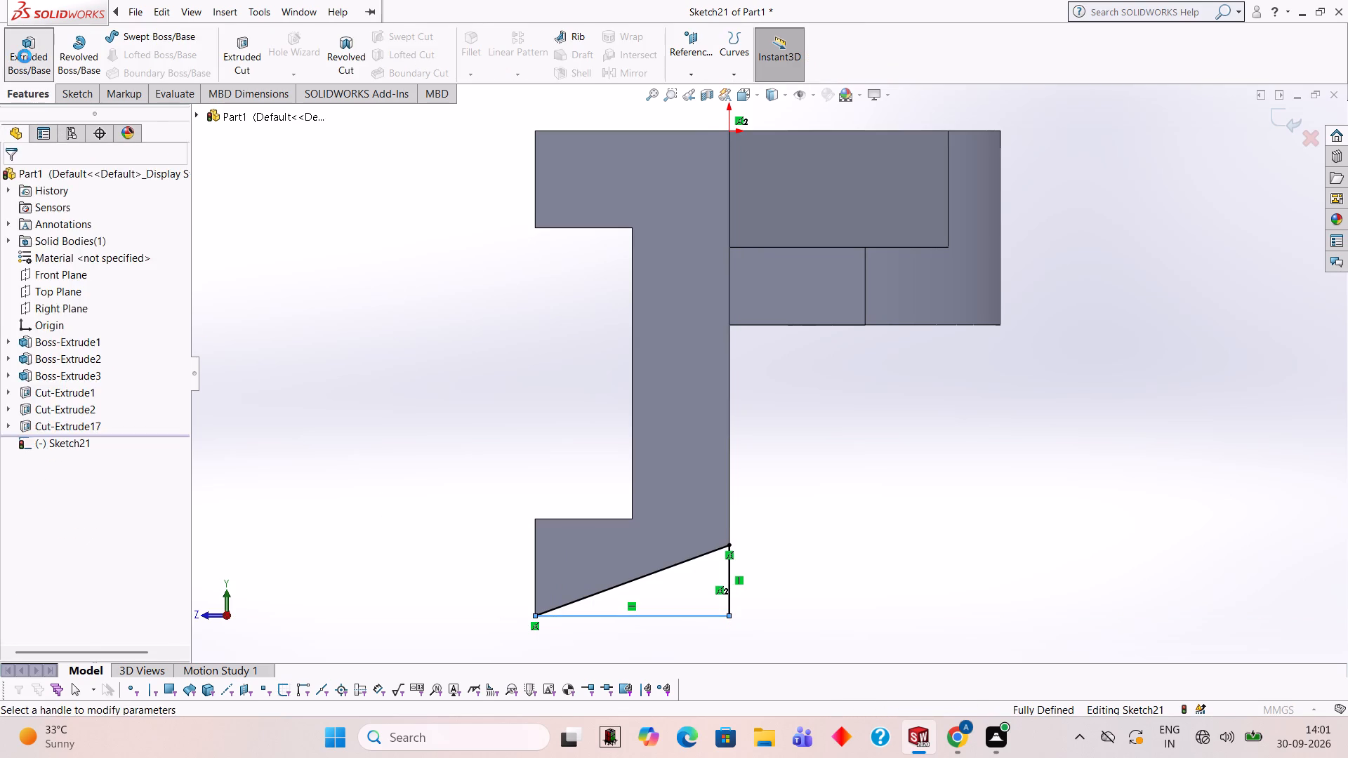
pyautogui.moveTo(782, 465); pyautogui.dragTo(720, 456, button='middle')
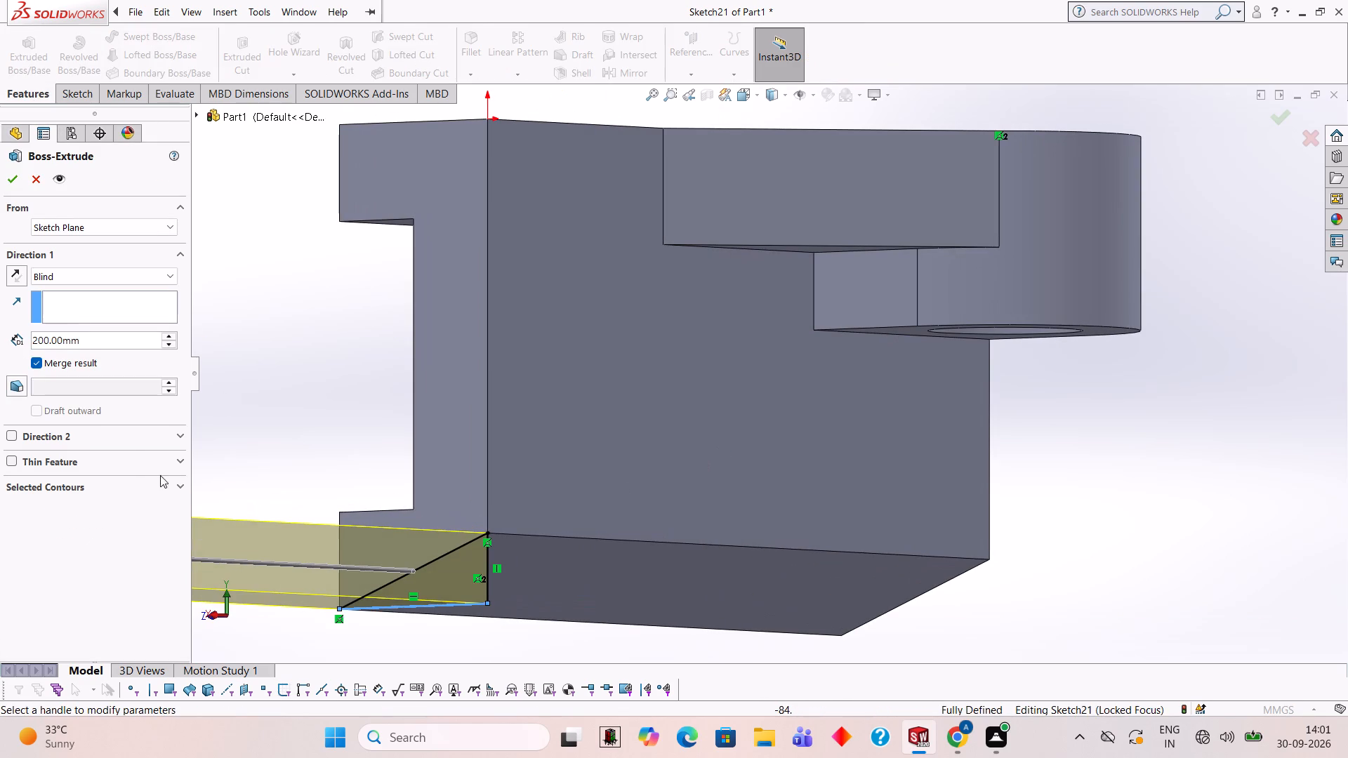
pyautogui.click(16, 269)
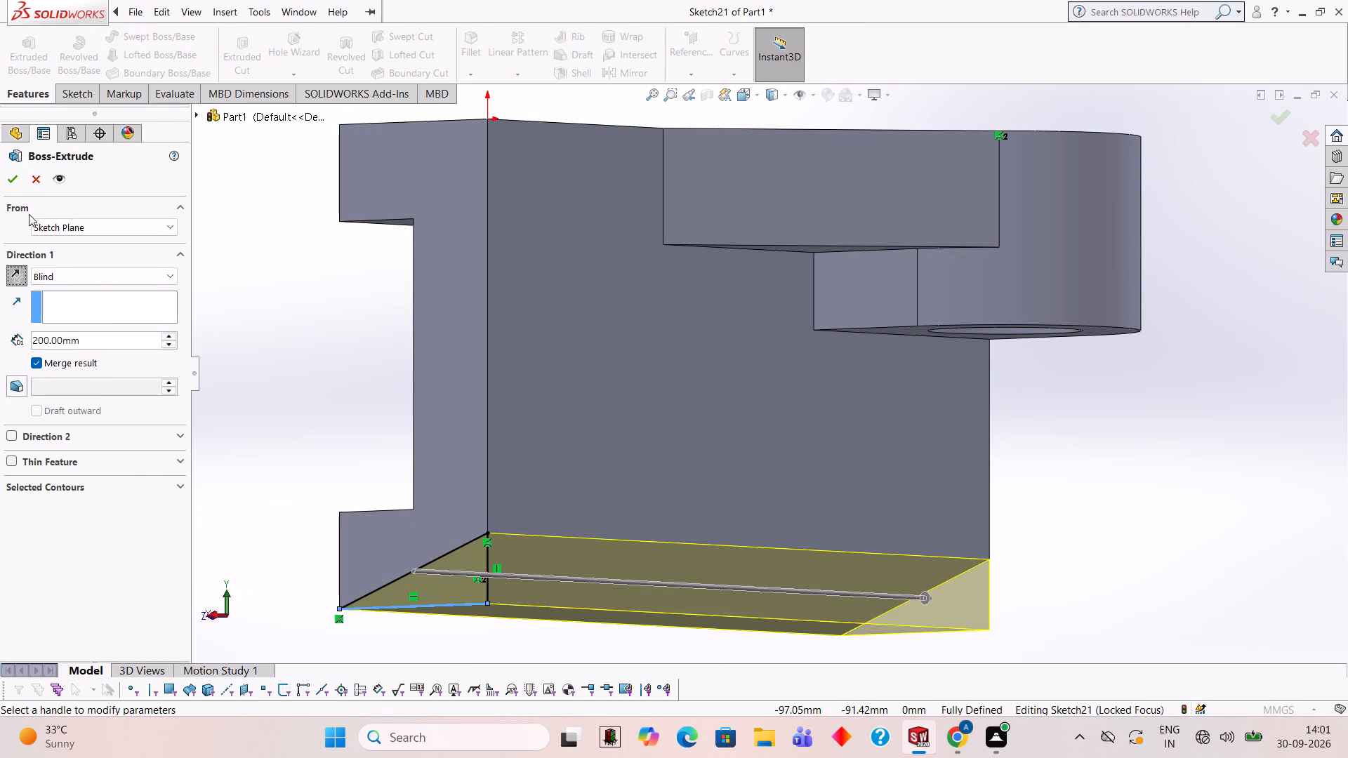
pyautogui.click(126, 338)
pyautogui.press('BackSpace')
pyautogui.press('BackSpace')
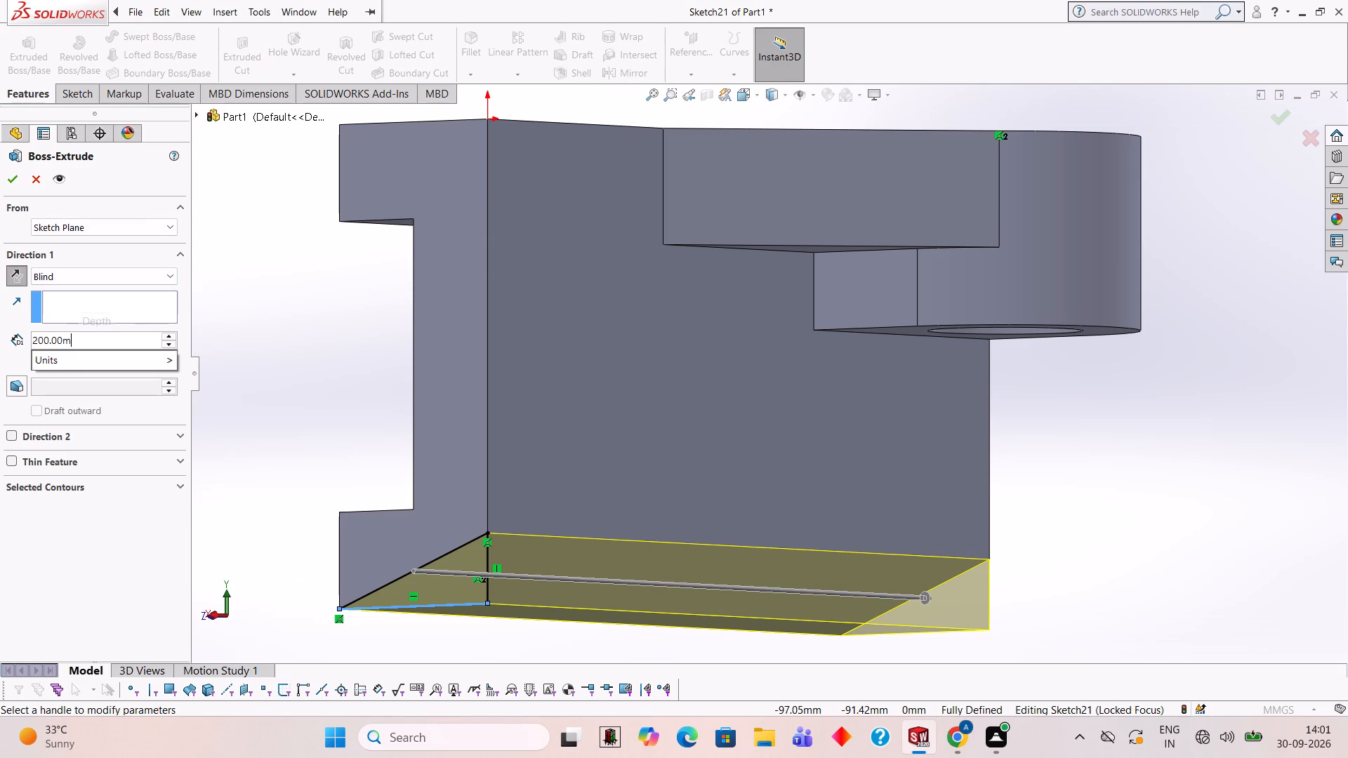
pyautogui.press('BackSpace')
pyautogui.press('BackSpace')
pyautogui.press('BackSpace')
pyautogui.press('BackSpace')
pyautogui.press('BackSpace')
pyautogui.press('BackSpace')
pyautogui.press('BackSpace')
pyautogui.write('80')
pyautogui.press('Return')
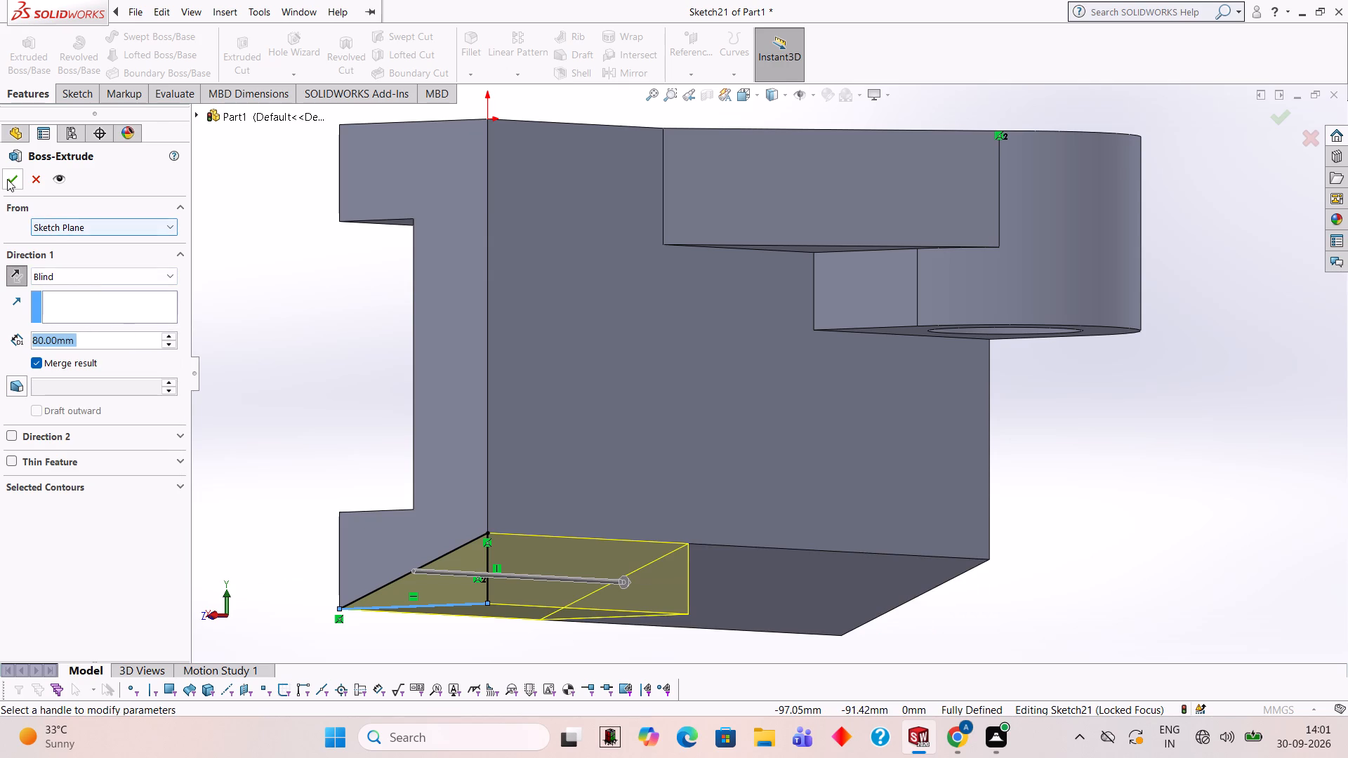
pyautogui.click(7, 179)
pyautogui.moveTo(232, 279); pyautogui.dragTo(239, 280)
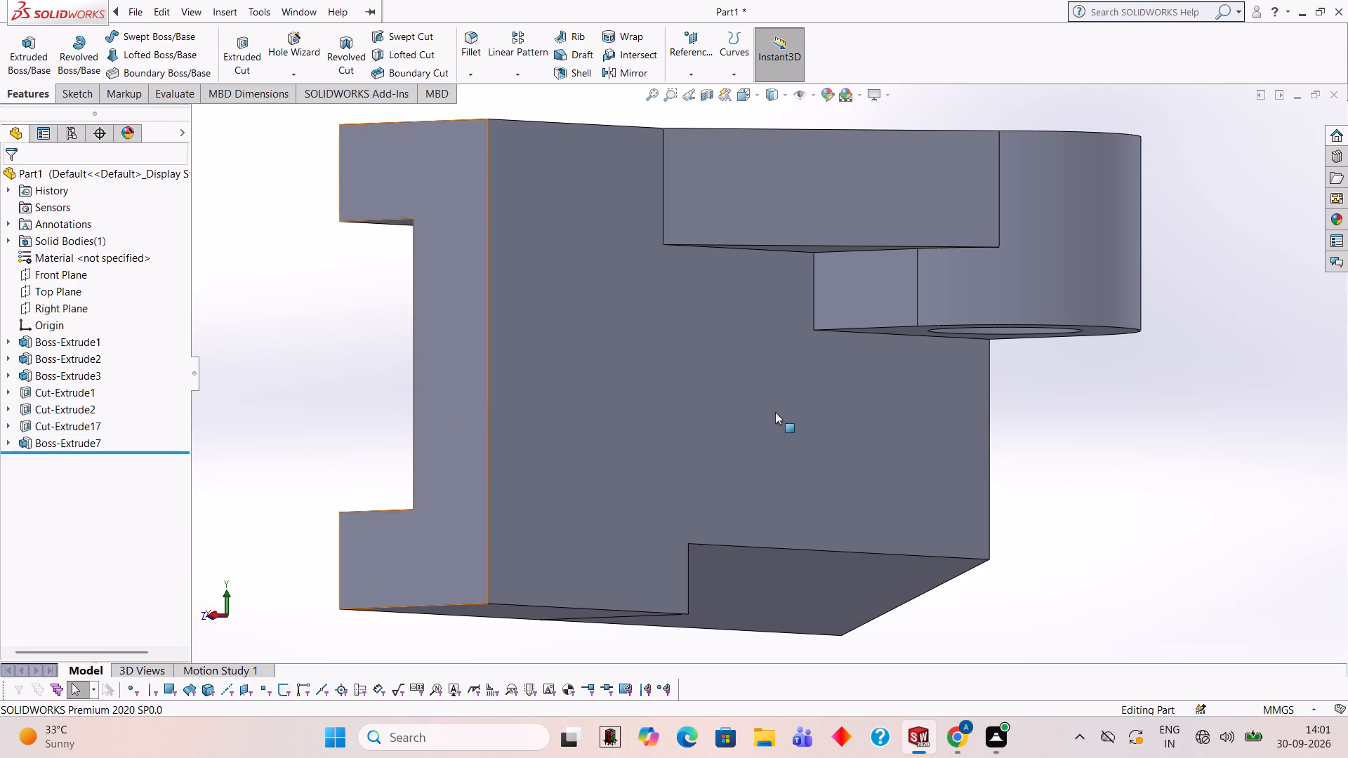
# Sketch a closed triangle on the lug-side end face below the 20° sloped edge, with a vertical side about 18.2 mm high.
pyautogui.scroll(1, 777, 410)
pyautogui.moveTo(760, 408); pyautogui.dragTo(680, 396, button='middle')
pyautogui.scroll(1, 874, 538)
pyautogui.moveTo(830, 514); pyautogui.dragTo(735, 486, button='middle')
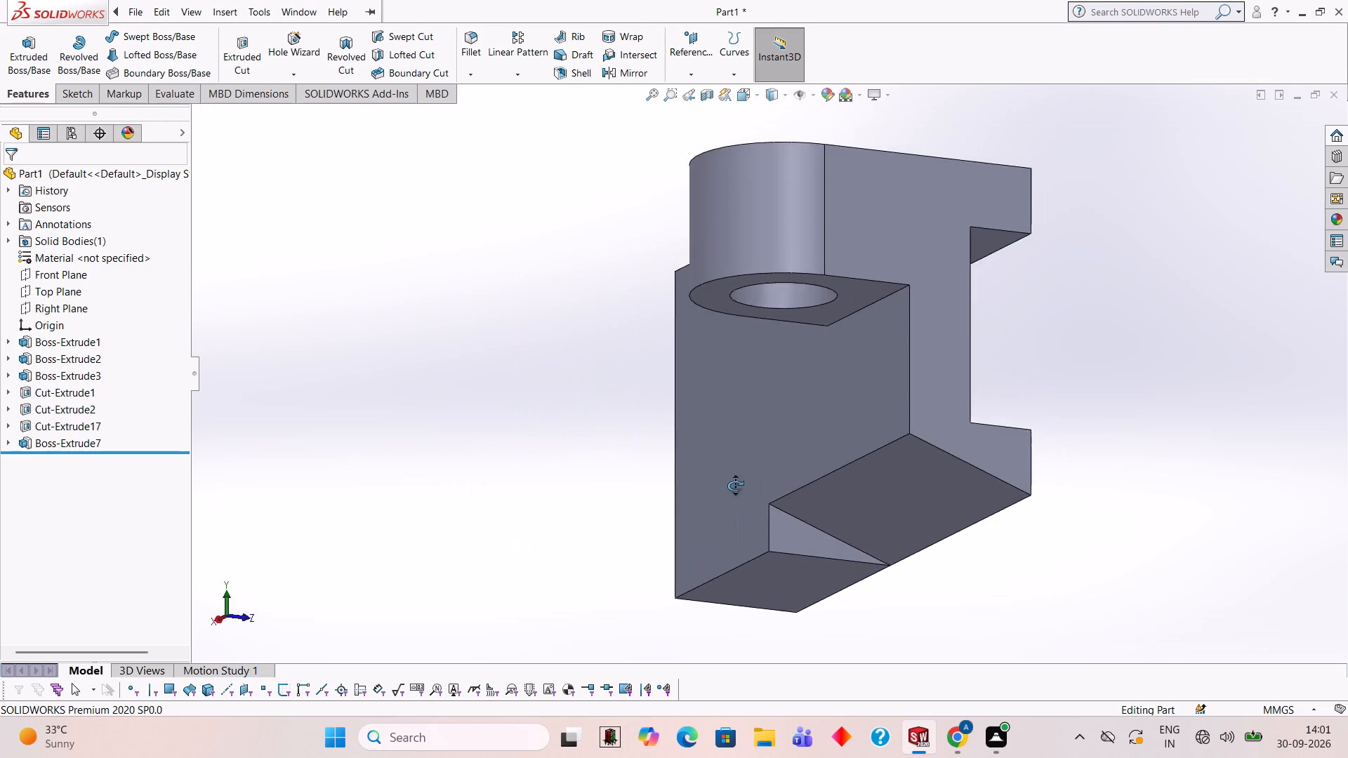
pyautogui.moveTo(735, 486); pyautogui.dragTo(697, 544, button='middle')
pyautogui.click(837, 384)
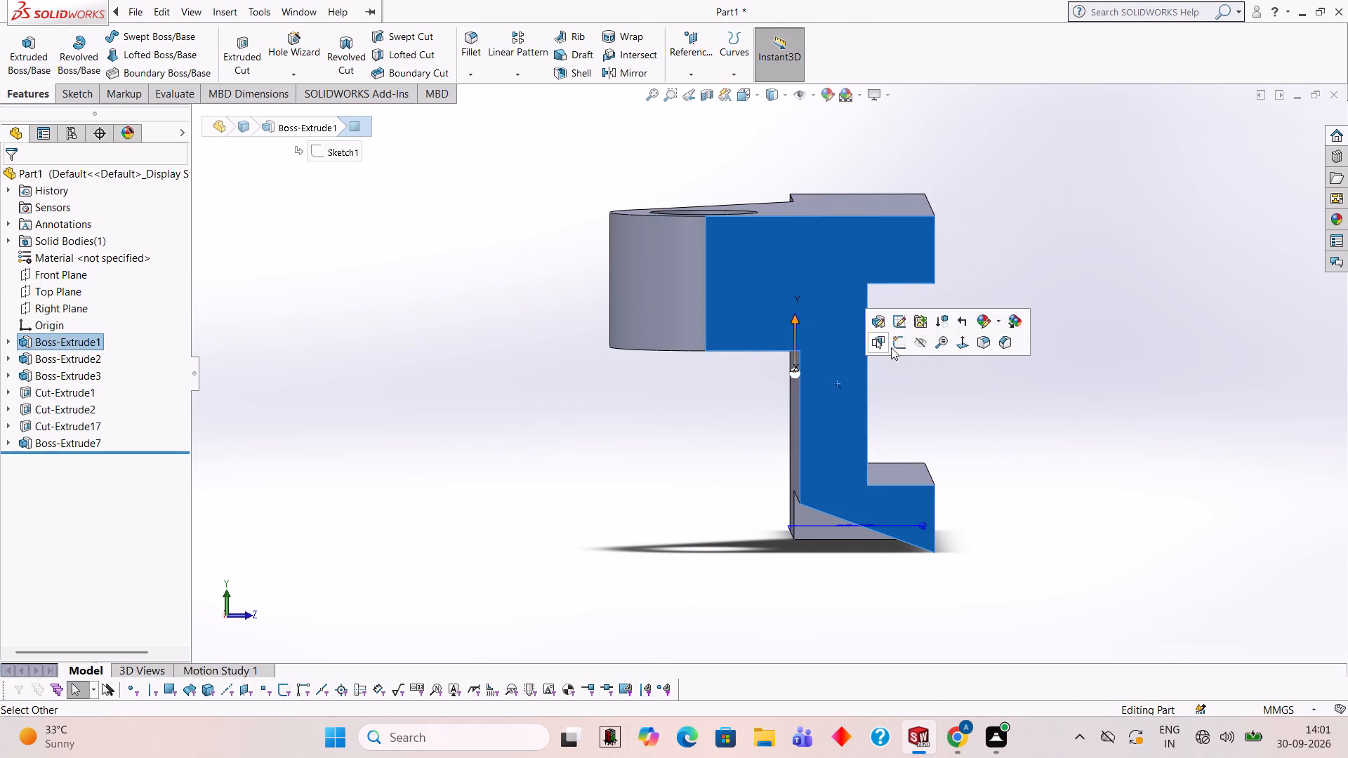
pyautogui.click(898, 347)
pyautogui.hotkey('ctrl', '8')
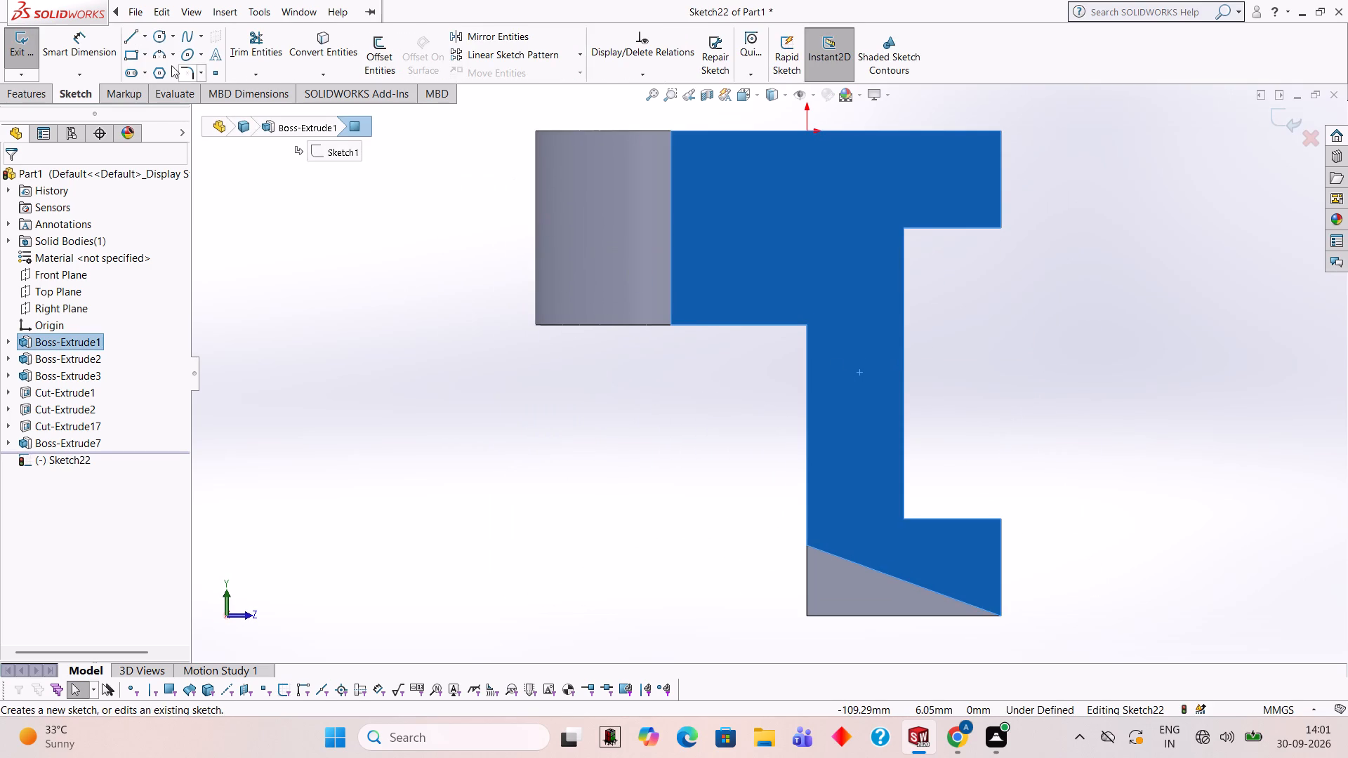
pyautogui.click(130, 41)
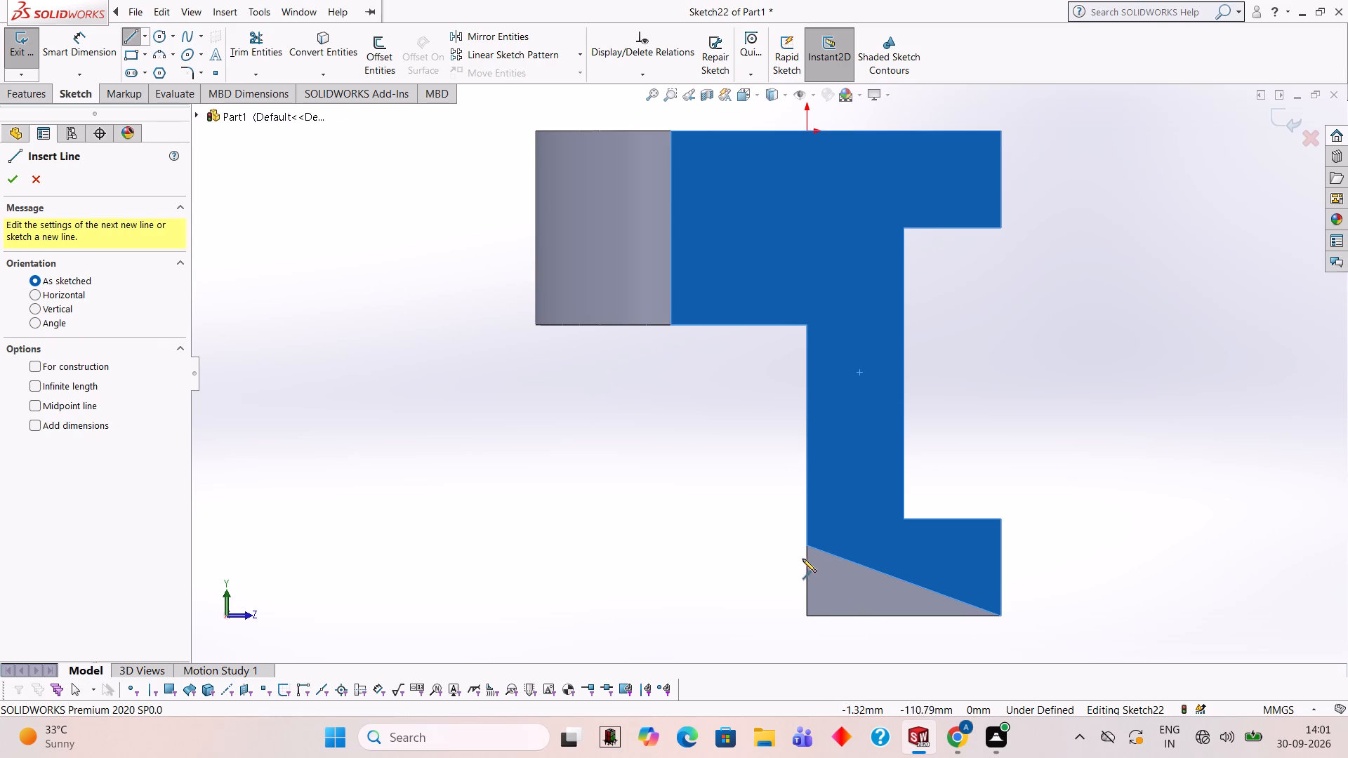
pyautogui.click(807, 544)
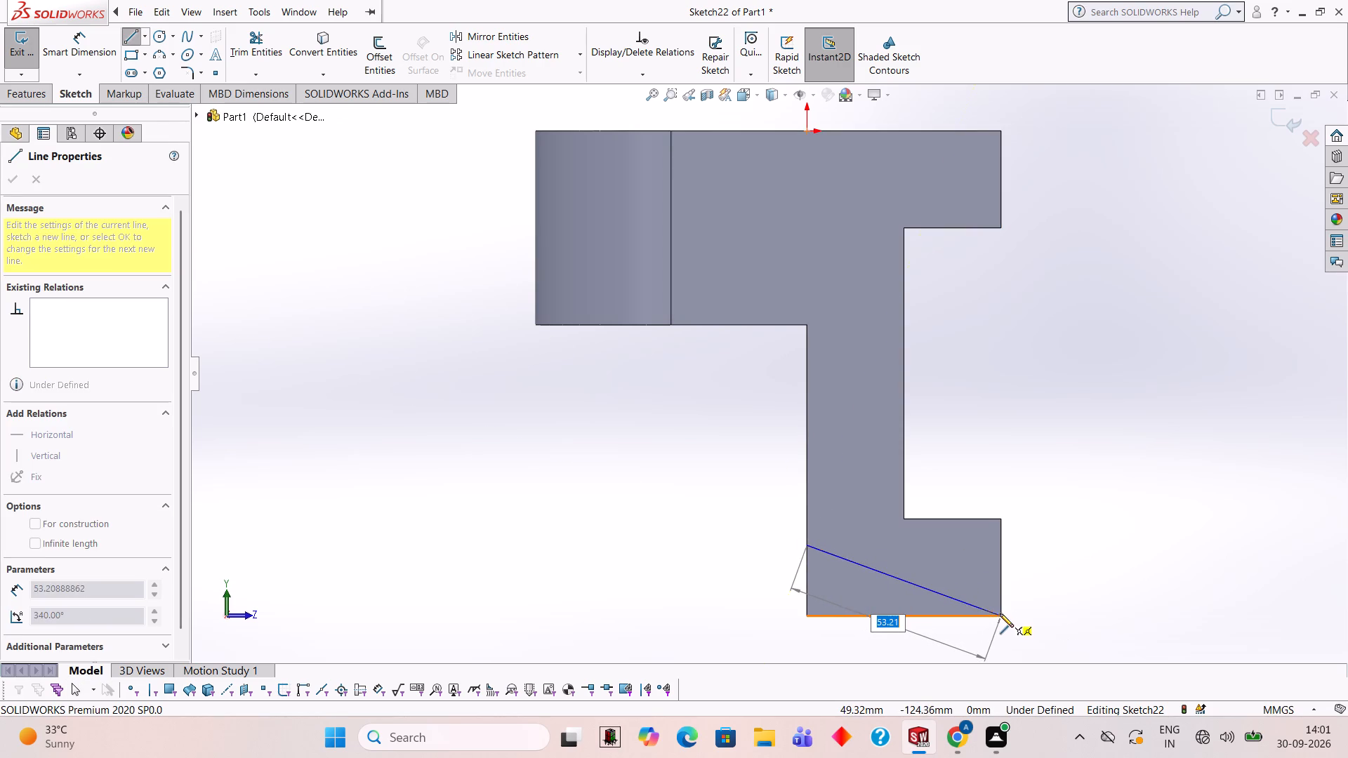
pyautogui.click(1001, 614)
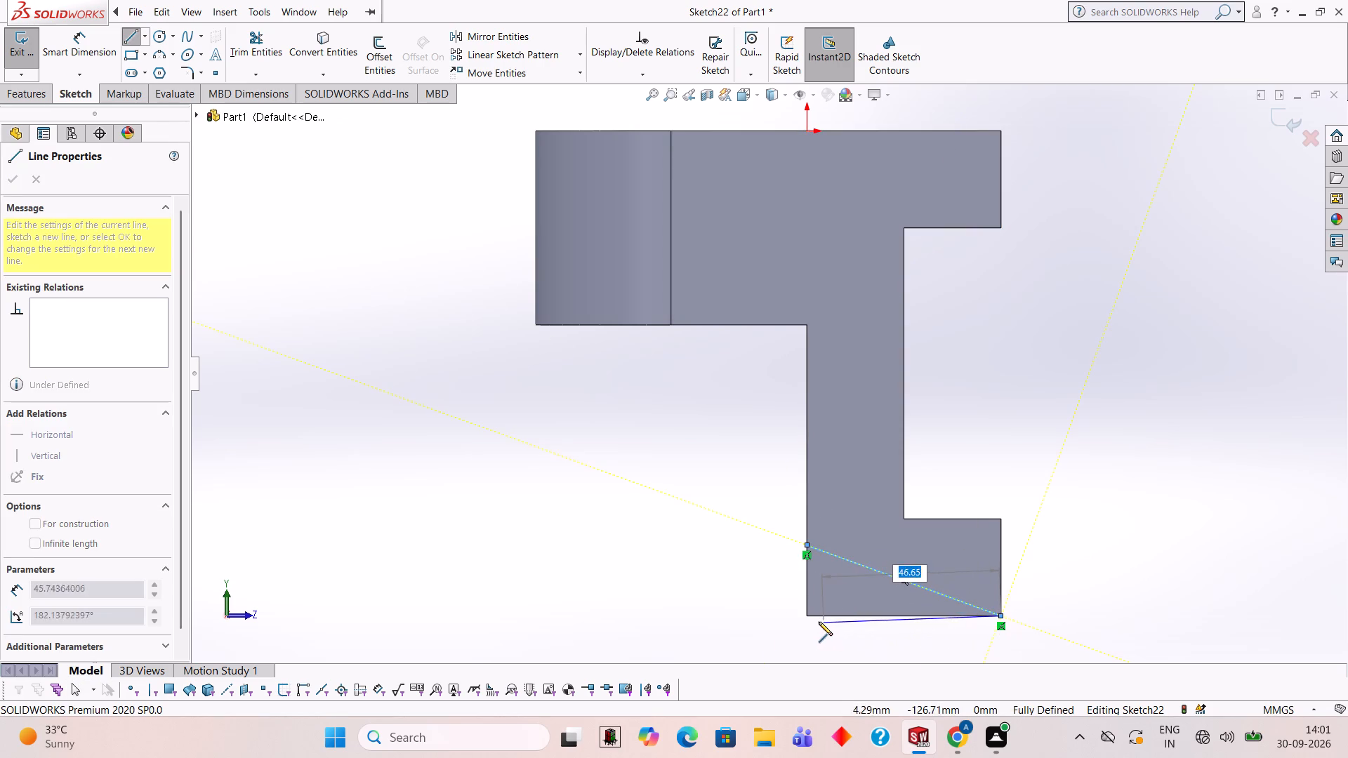
pyautogui.click(807, 616)
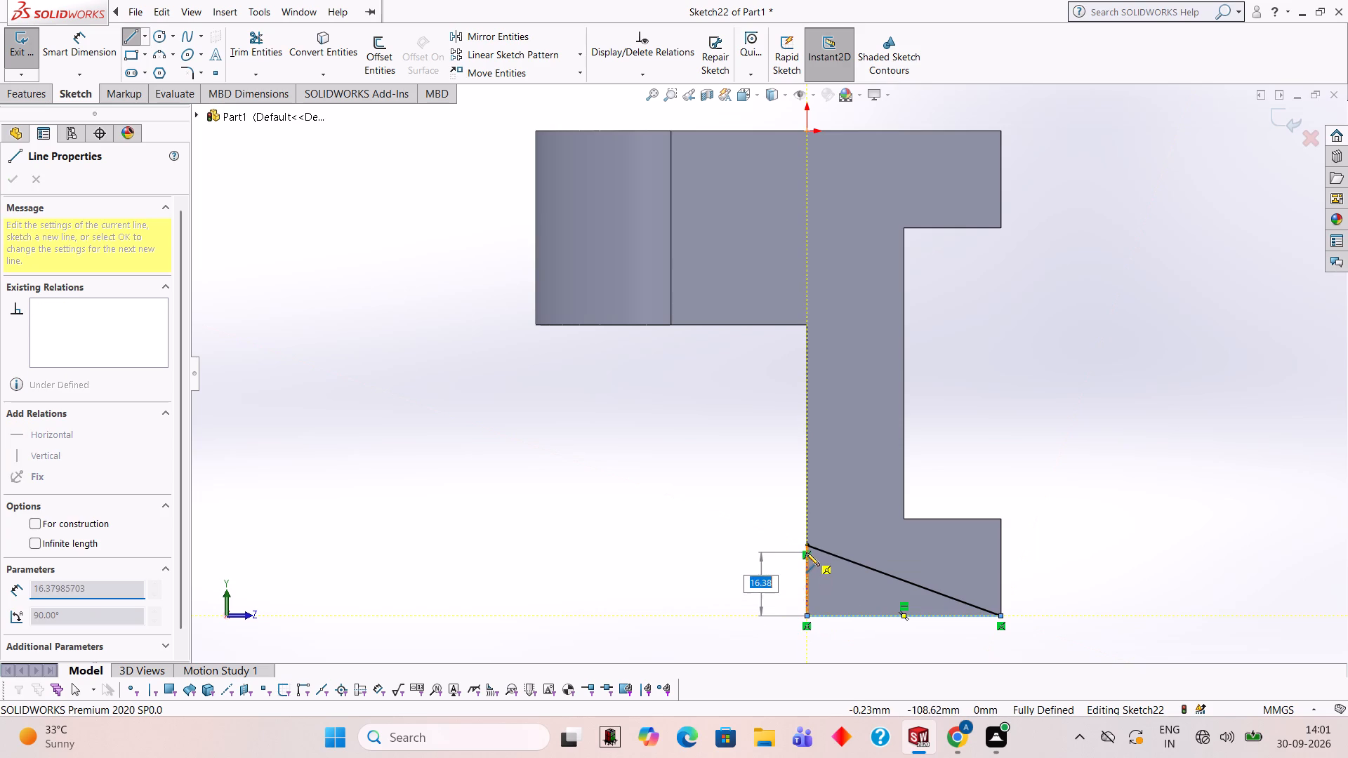
pyautogui.click(807, 546)
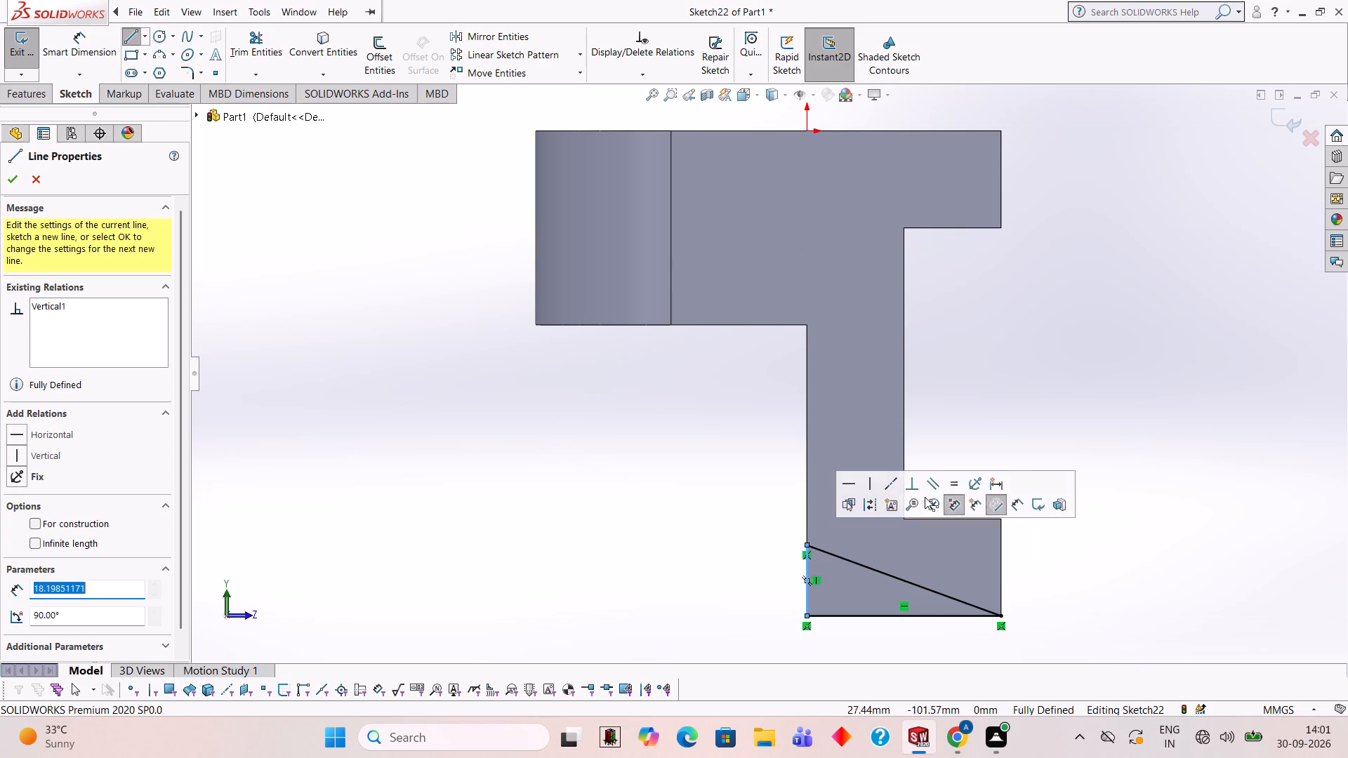
# Boss-extrude the lug-side triangle inward under the block, reversing the direction, to a blind depth of 80 mm.
pyautogui.click(37, 95)
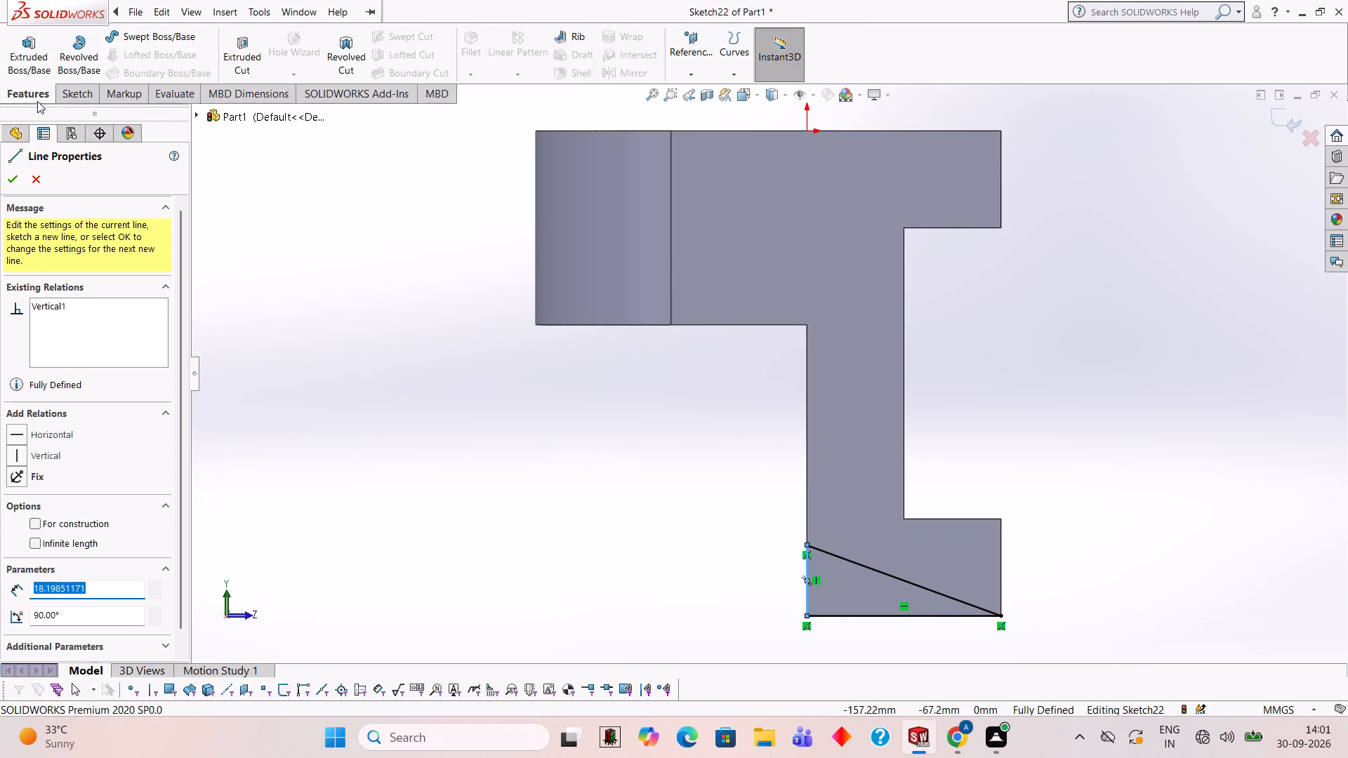
pyautogui.click(34, 55)
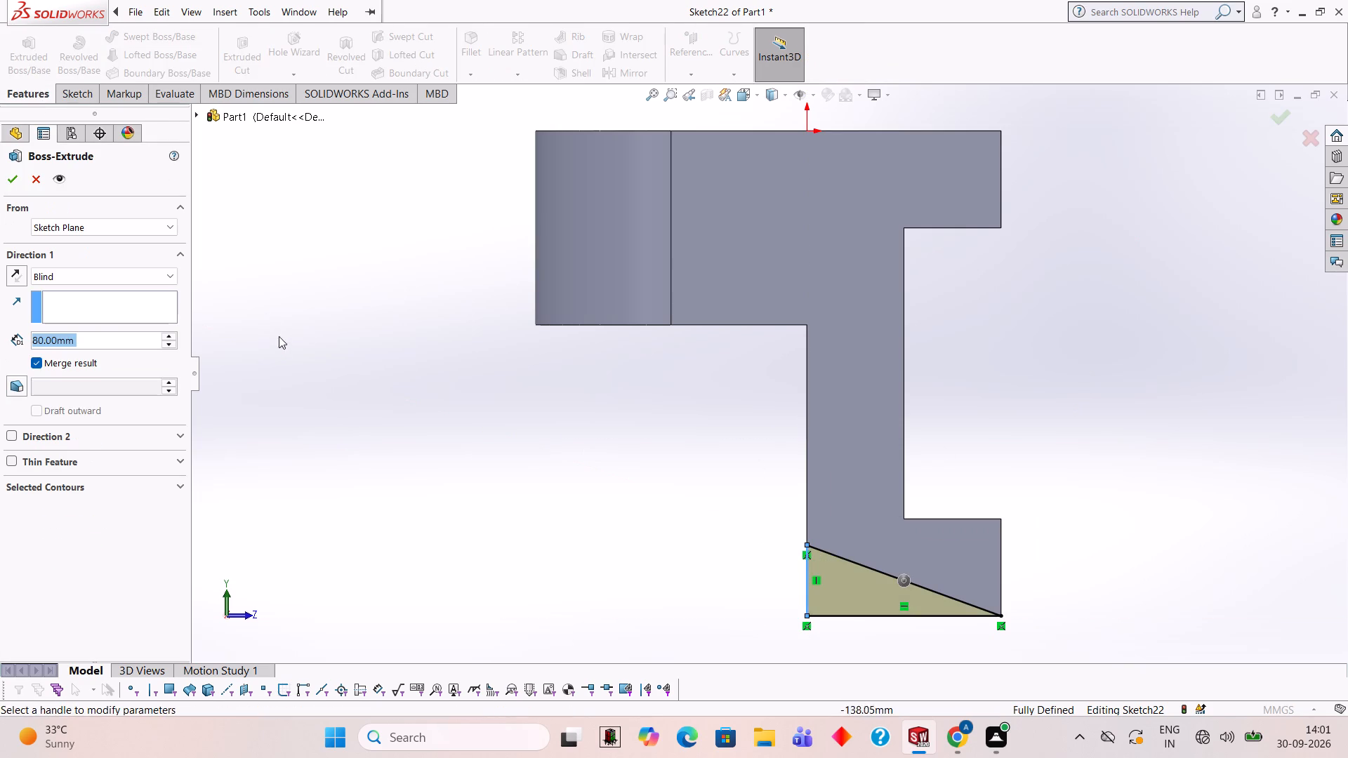
pyautogui.moveTo(295, 346); pyautogui.dragTo(381, 396, button='middle')
pyautogui.click(22, 276)
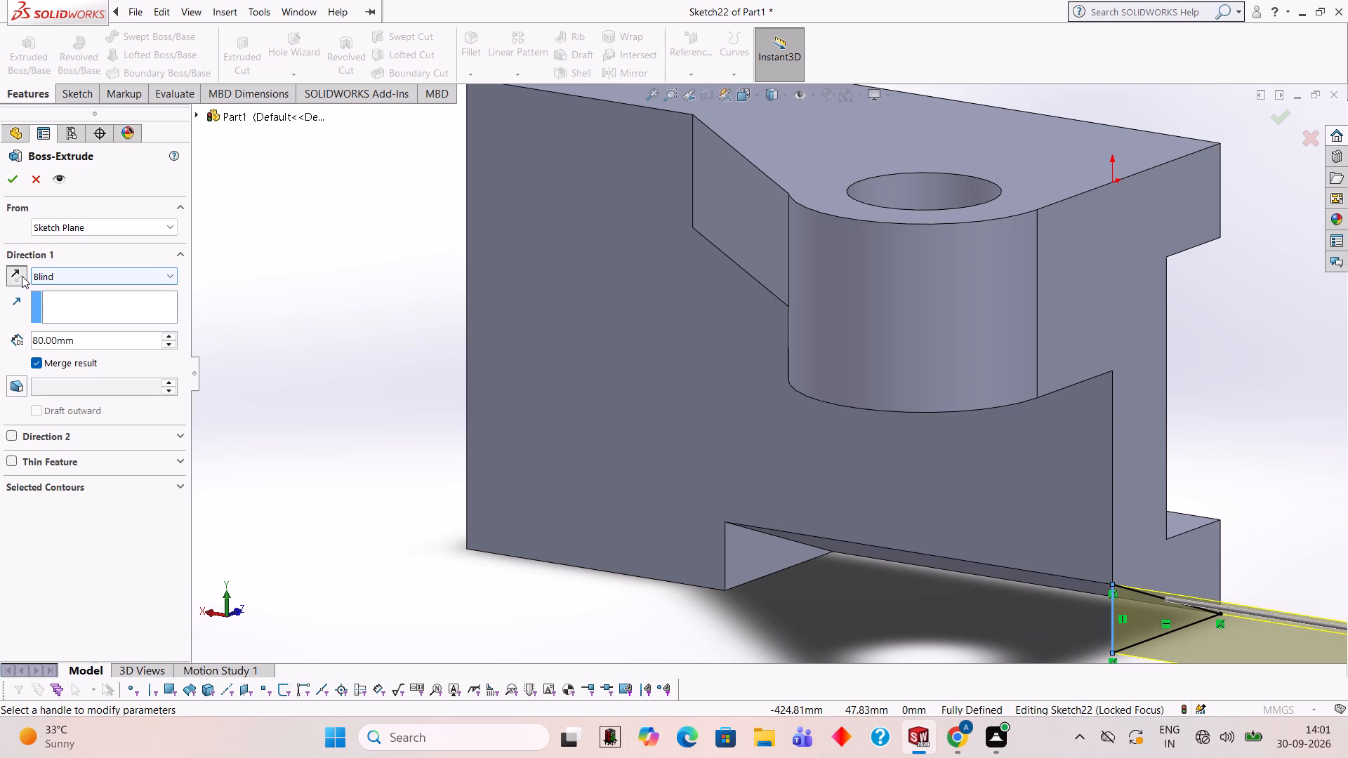
pyautogui.click(9, 185)
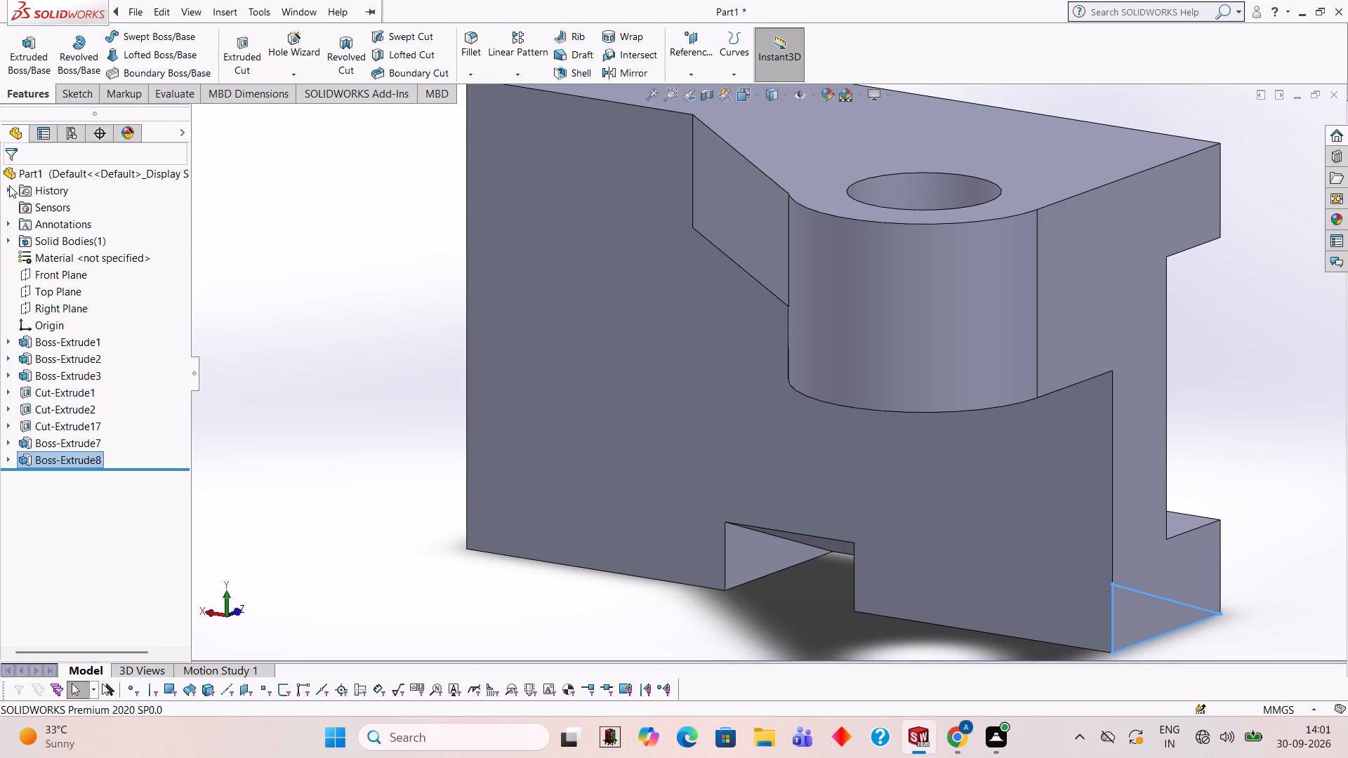
# Examine the block's underside and the sloped notch between the two wedge fills from several angles.
pyautogui.scroll(2, 324, 308)
pyautogui.click(320, 312)
pyautogui.moveTo(352, 399); pyautogui.dragTo(383, 344, button='middle')
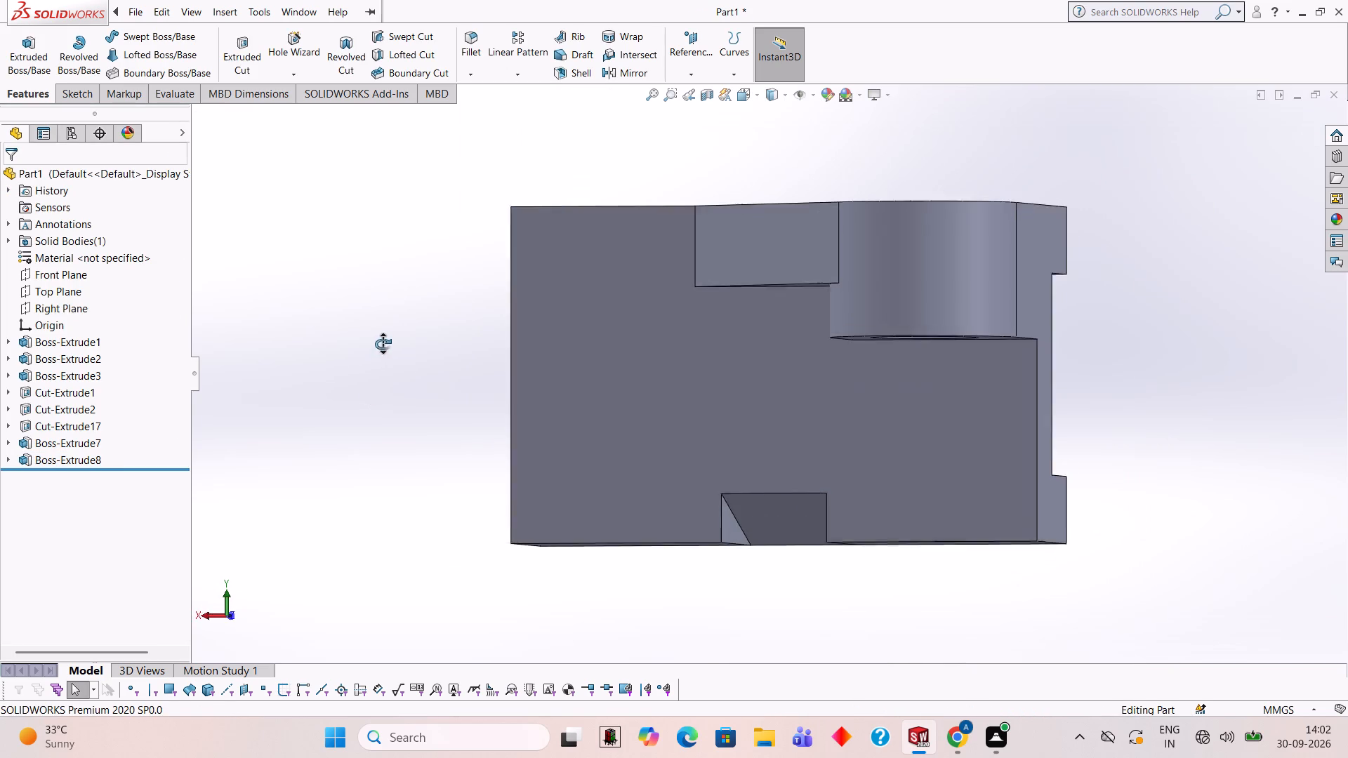
pyautogui.moveTo(383, 344); pyautogui.dragTo(370, 326, button='middle')
pyautogui.scroll(2, 401, 453)
pyautogui.moveTo(407, 446); pyautogui.dragTo(477, 375, button='middle')
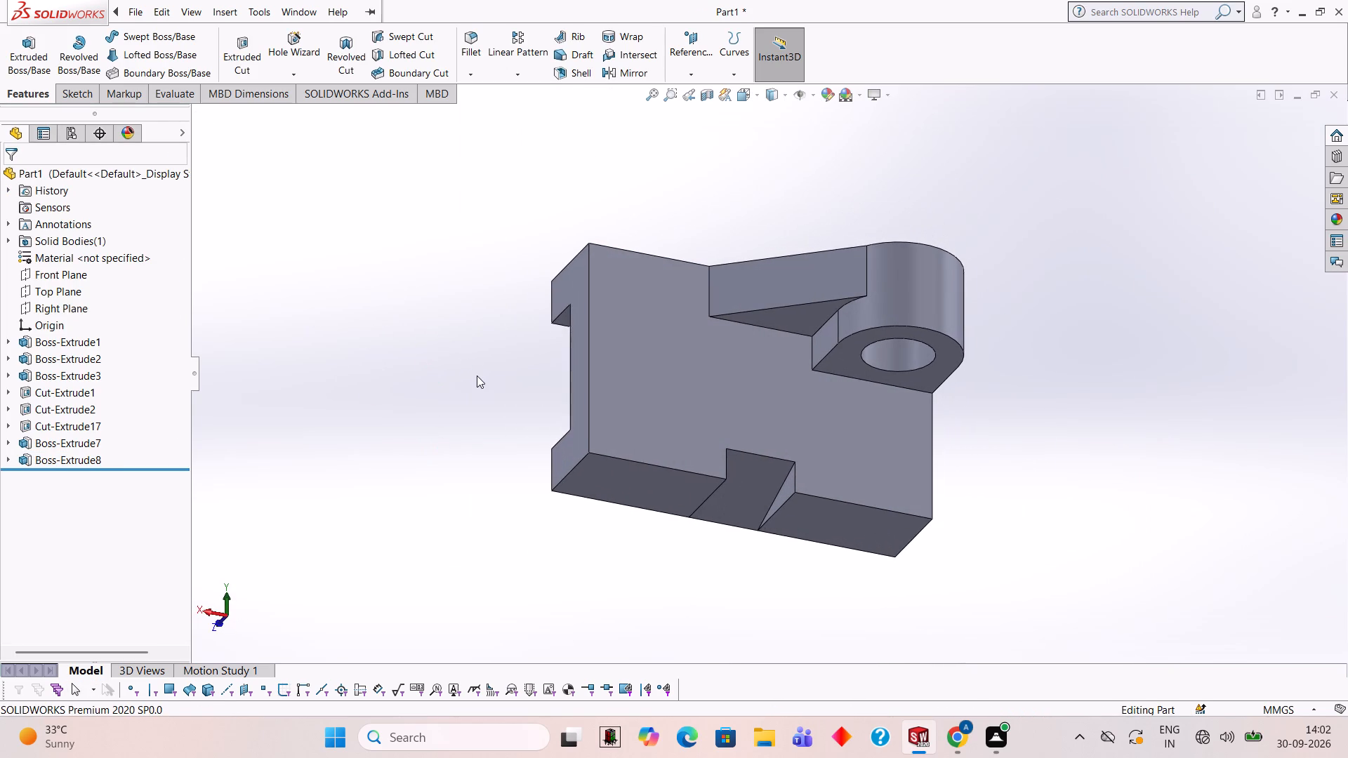
pyautogui.moveTo(647, 340); pyautogui.dragTo(620, 423, button='middle')
pyautogui.scroll(1, 612, 392)
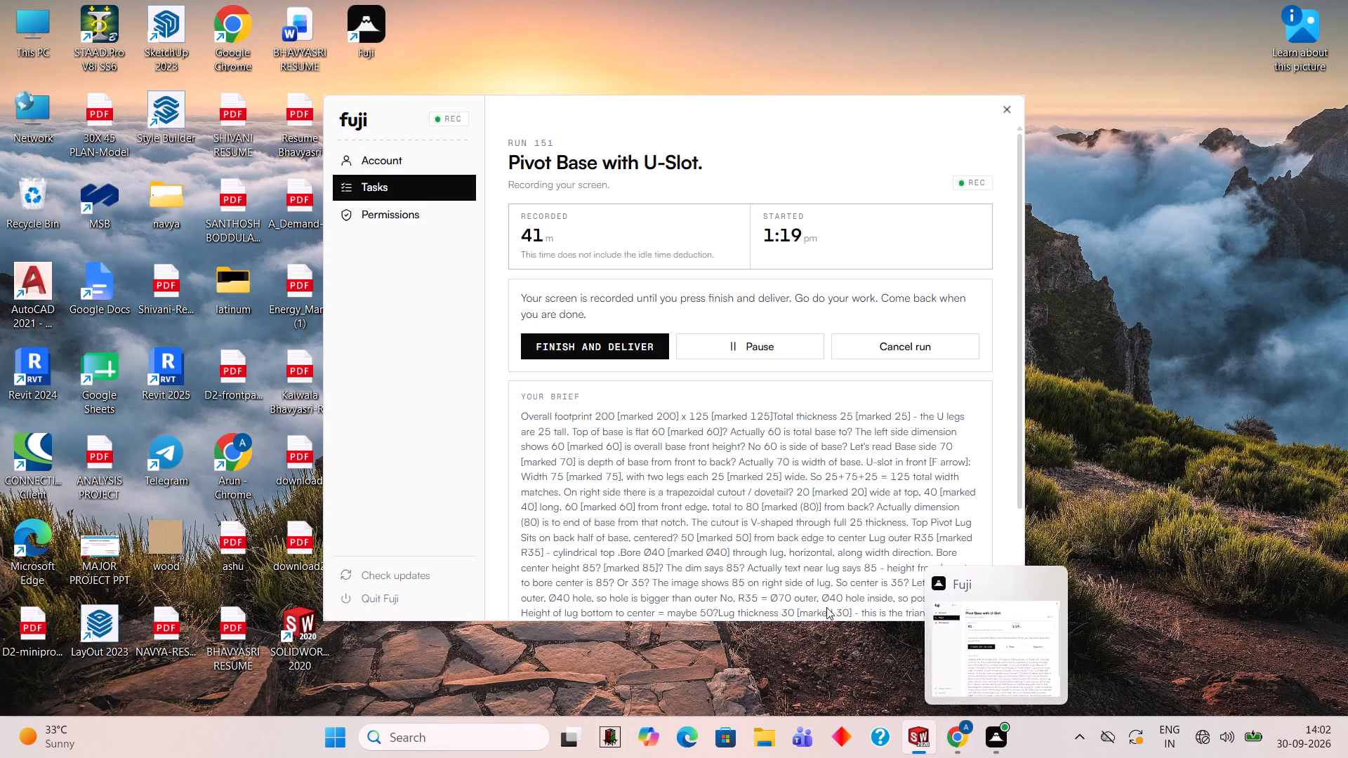
pyautogui.moveTo(1010, 434); pyautogui.dragTo(1030, 262, button='middle')
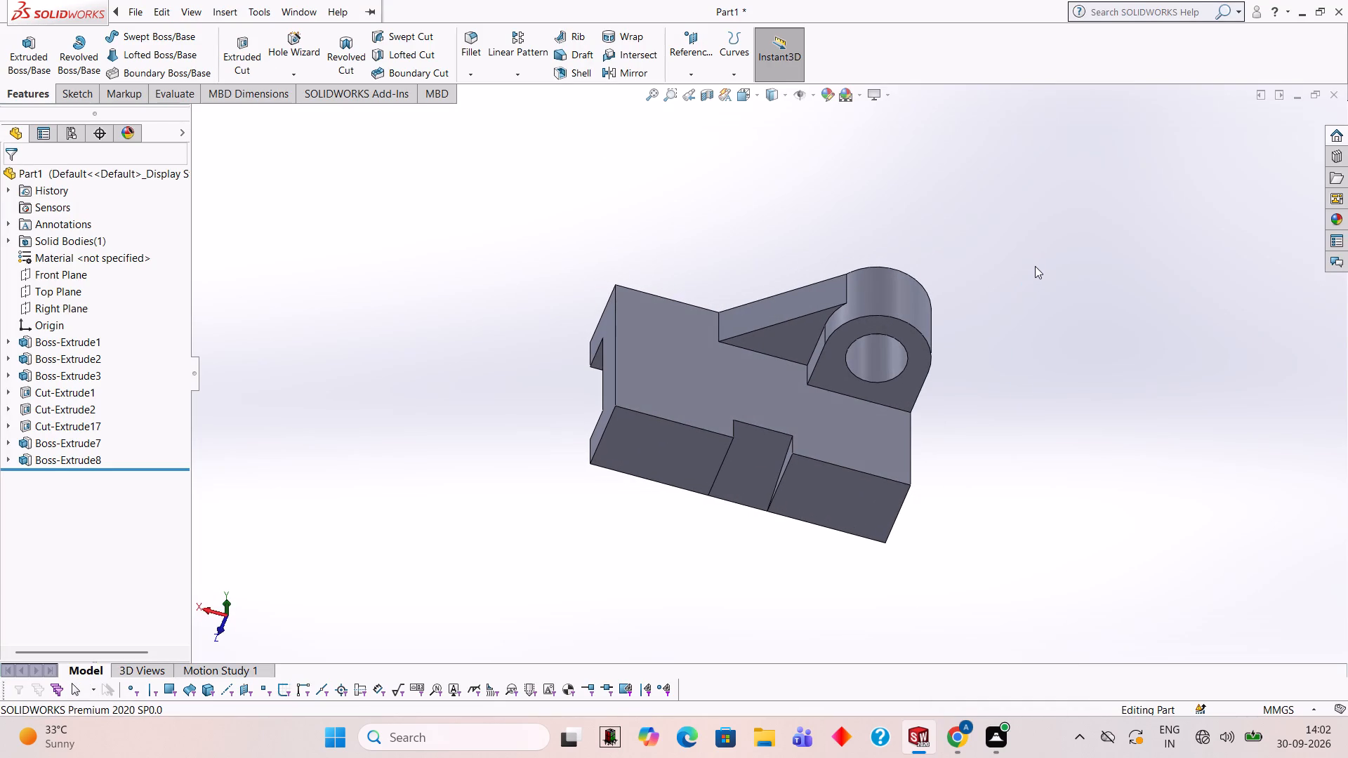
pyautogui.moveTo(1017, 536); pyautogui.dragTo(973, 440, button='middle')
pyautogui.moveTo(984, 446); pyautogui.dragTo(1005, 513, button='middle')
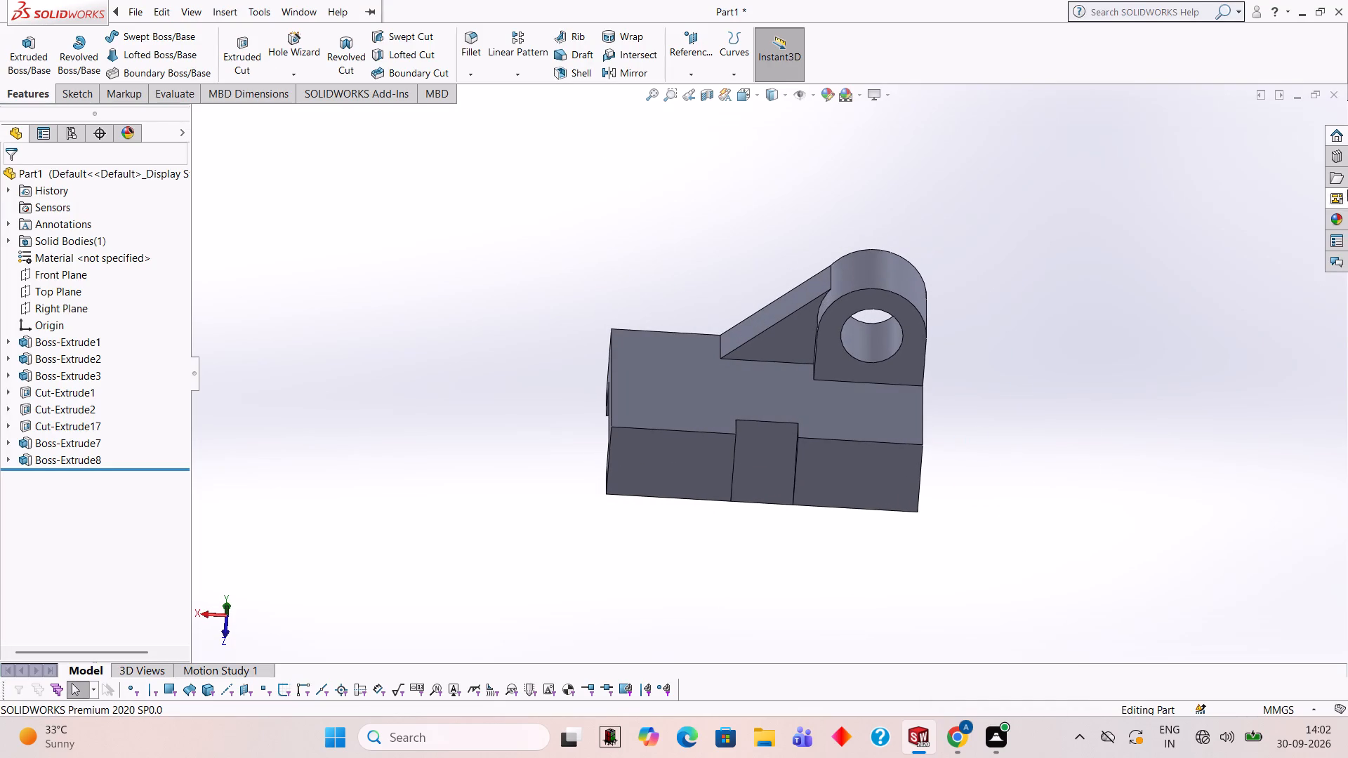
# Apply the pink Solid appearance to the part's entire solid body.
pyautogui.click(1347, 213)
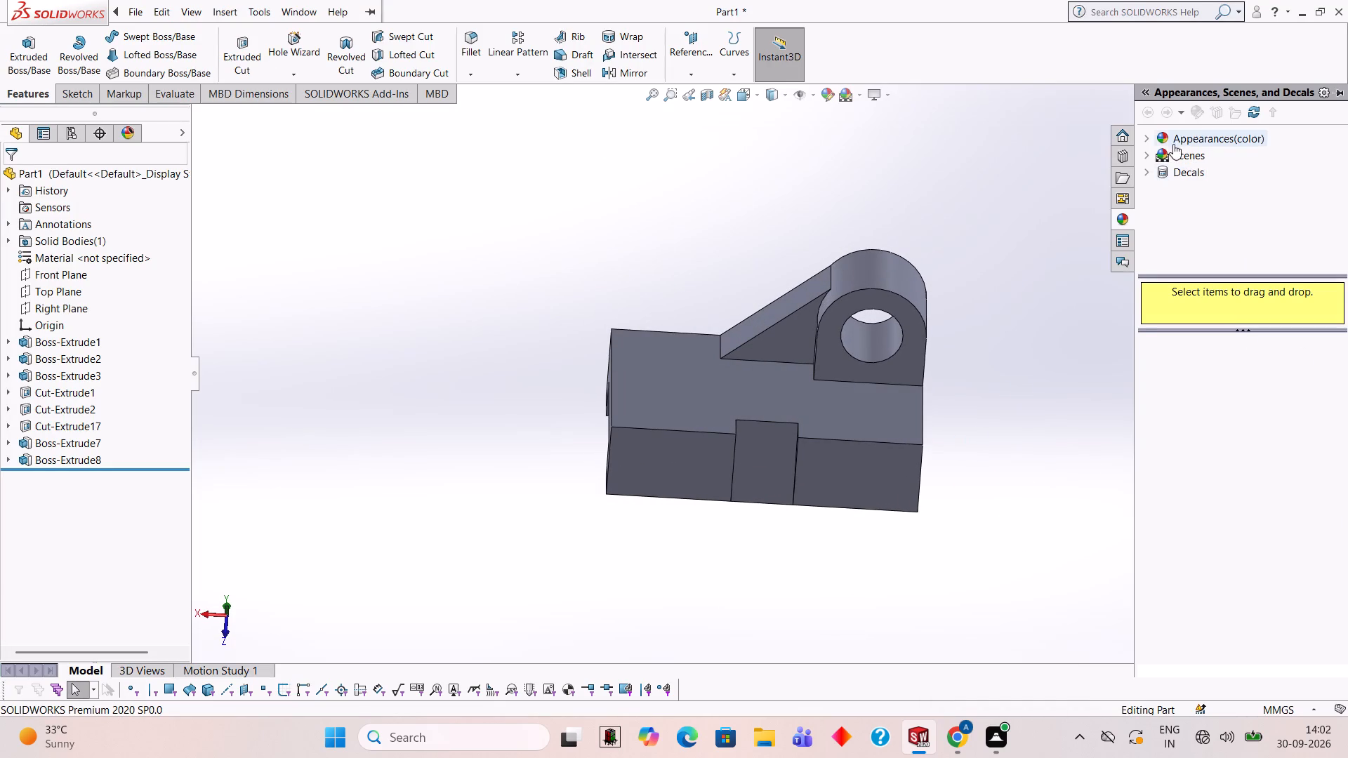
pyautogui.click(1153, 139)
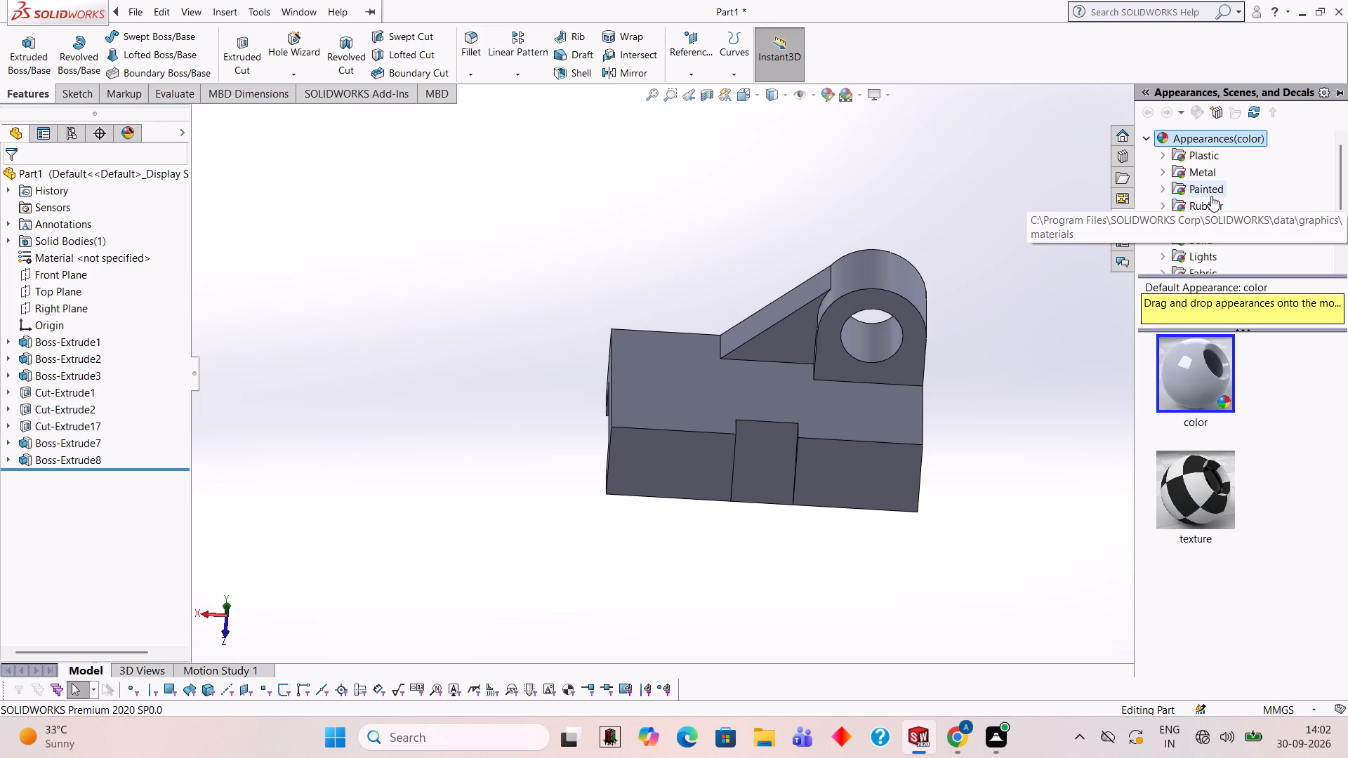
pyautogui.click(1211, 235)
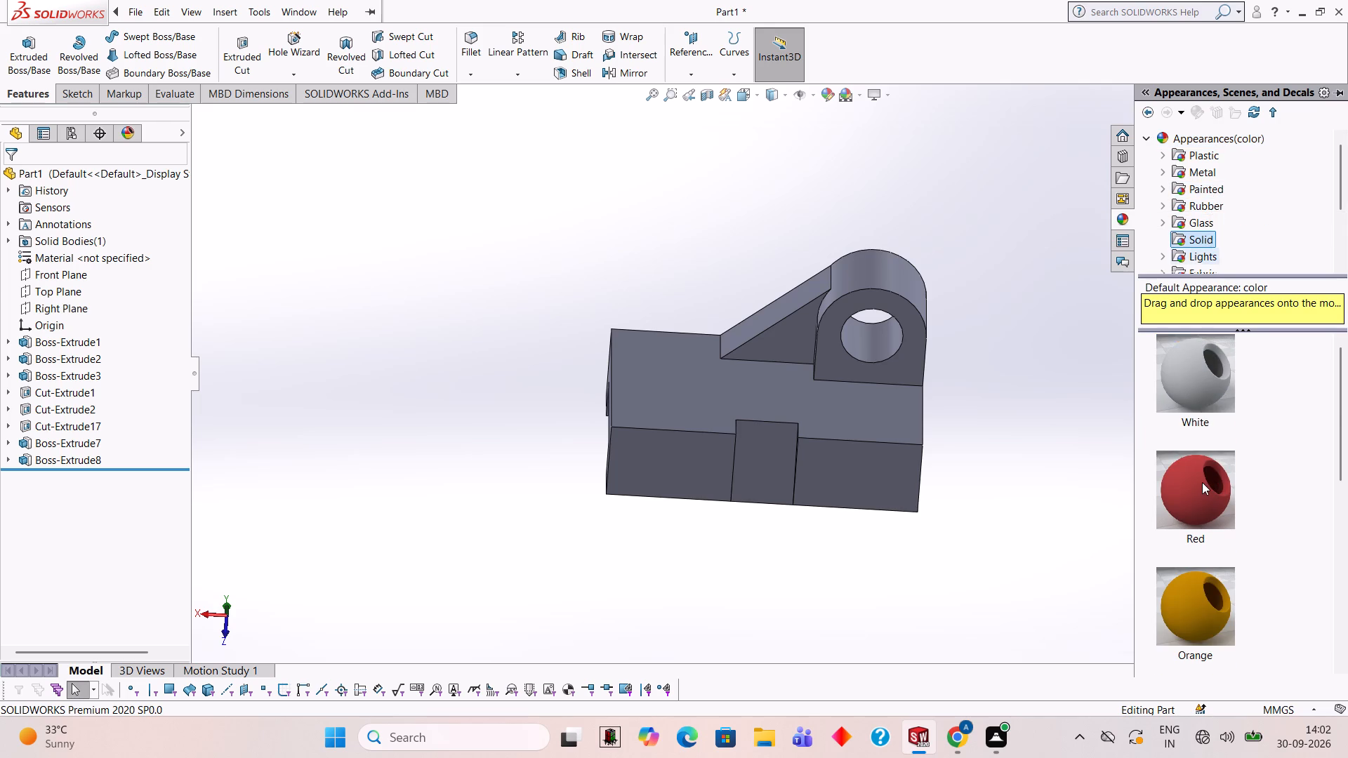
pyautogui.scroll(-3, 1202, 482)
pyautogui.moveTo(1197, 604); pyautogui.dragTo(739, 360)
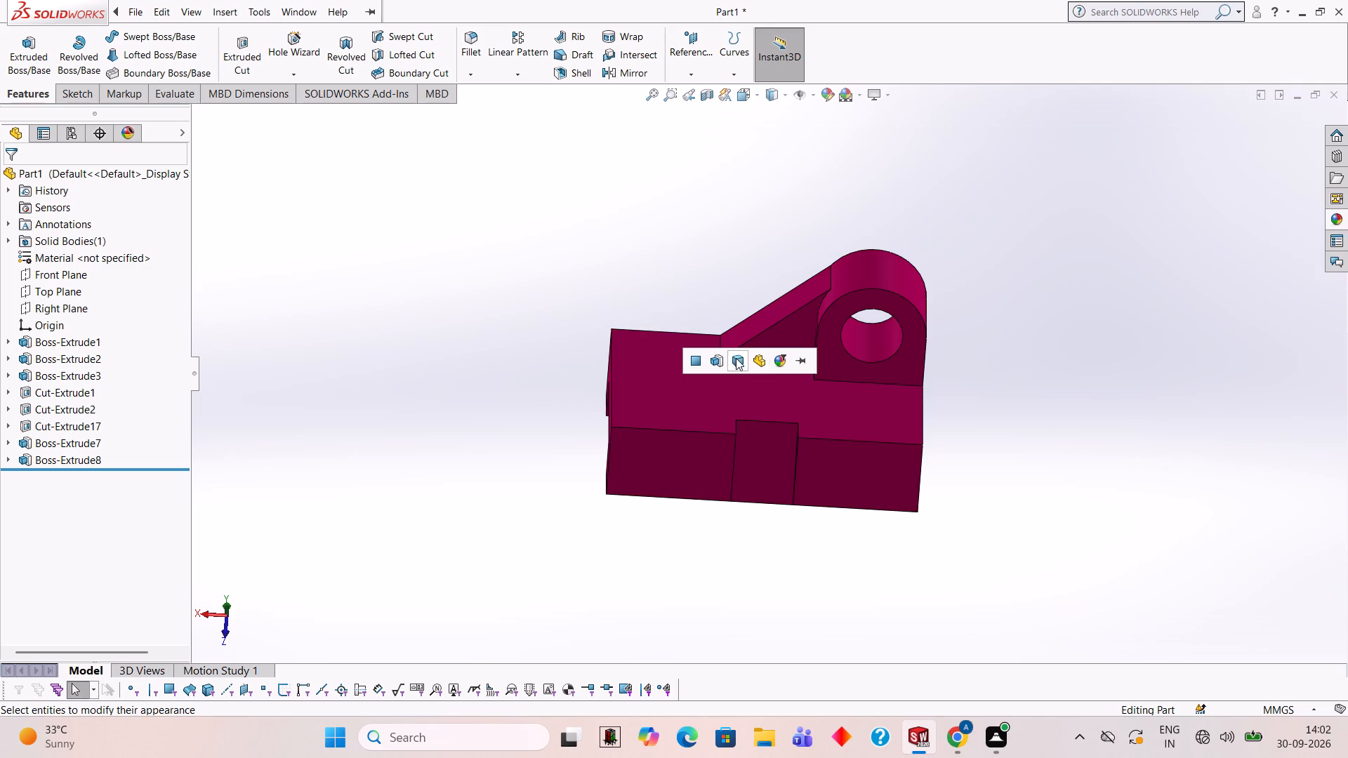
pyautogui.click(736, 358)
# Apply the green Solid appearance to the sloped face of the central underside notch.
pyautogui.click(1338, 219)
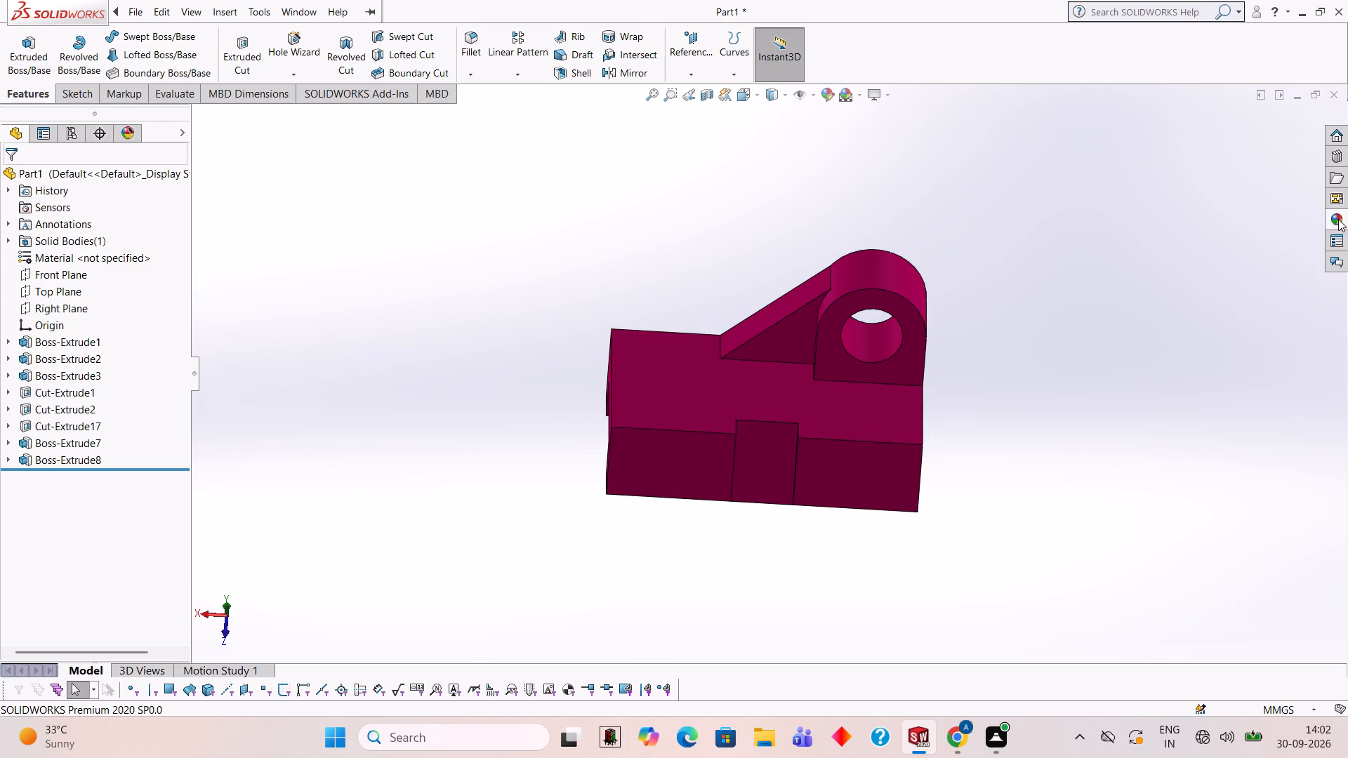
pyautogui.scroll(-1, 1296, 352)
pyautogui.moveTo(1196, 390); pyautogui.dragTo(759, 440)
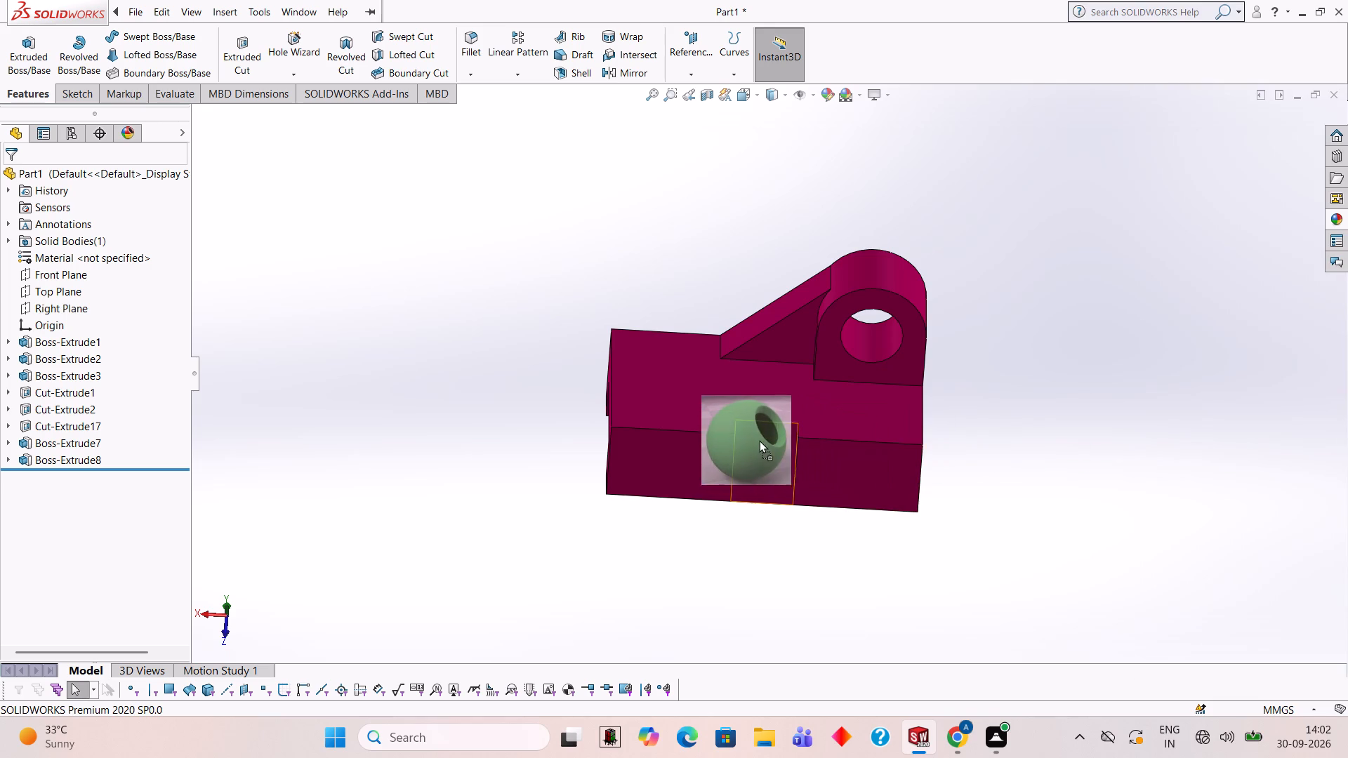
pyautogui.moveTo(759, 440); pyautogui.dragTo(763, 442)
pyautogui.click(763, 442)
# Apply the yellow Solid appearance to the cylindrical inner face of the lug hole.
pyautogui.scroll(-5, 906, 349)
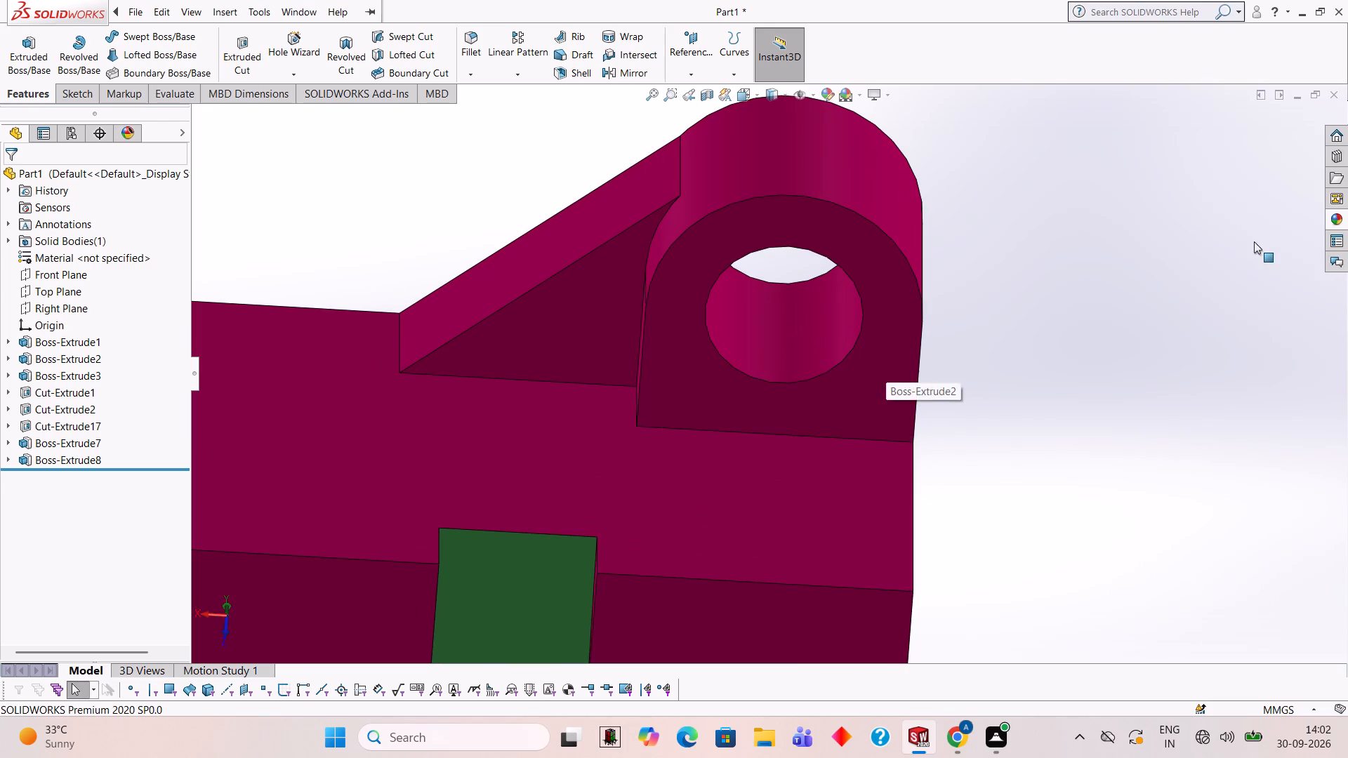
pyautogui.click(1335, 221)
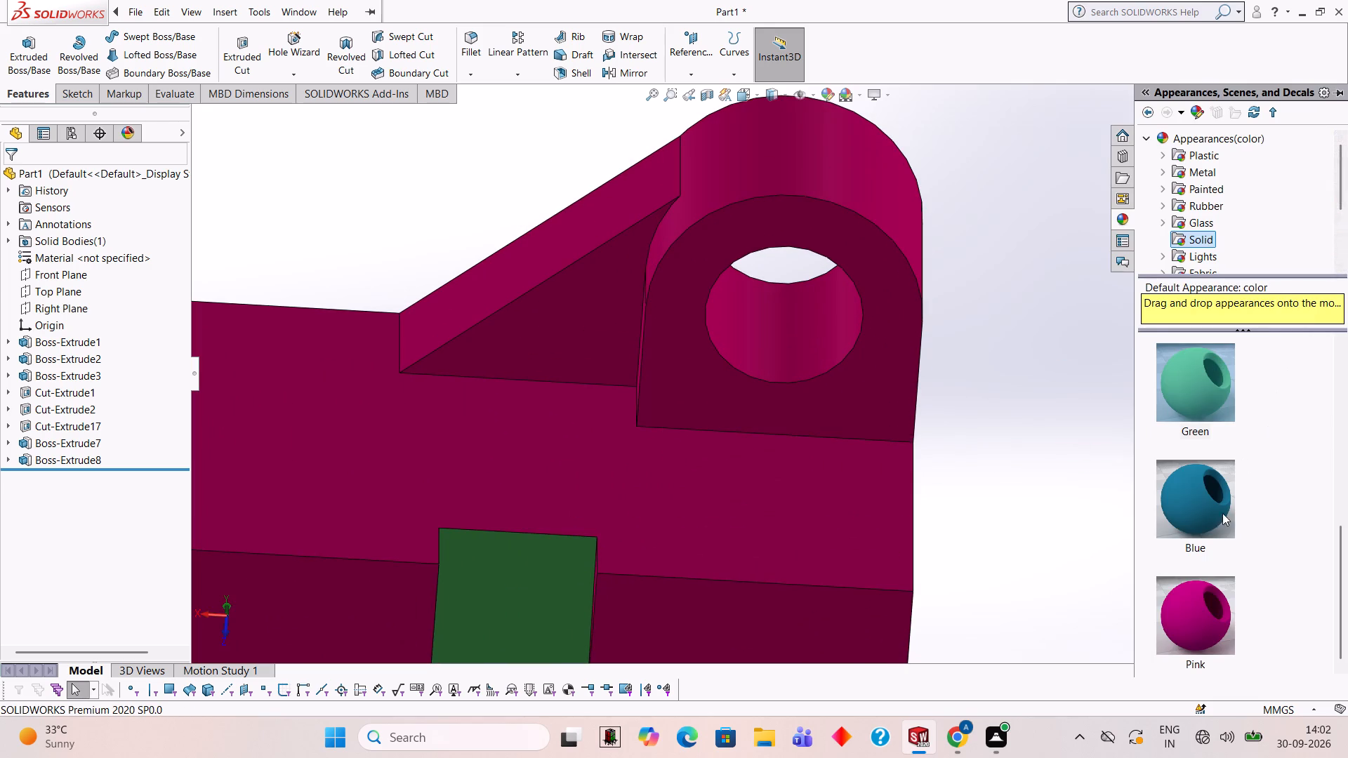
pyautogui.scroll(2, 1211, 465)
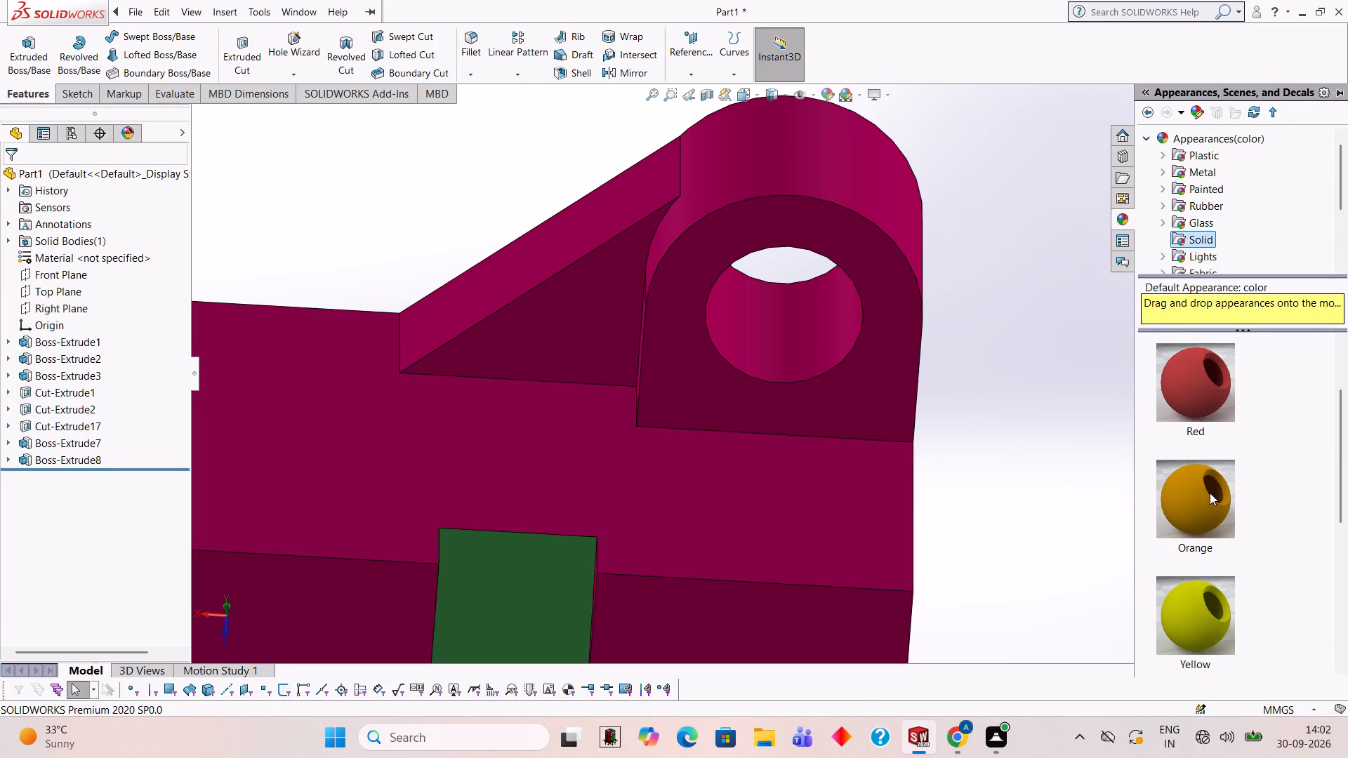
pyautogui.moveTo(1203, 597); pyautogui.dragTo(658, 307)
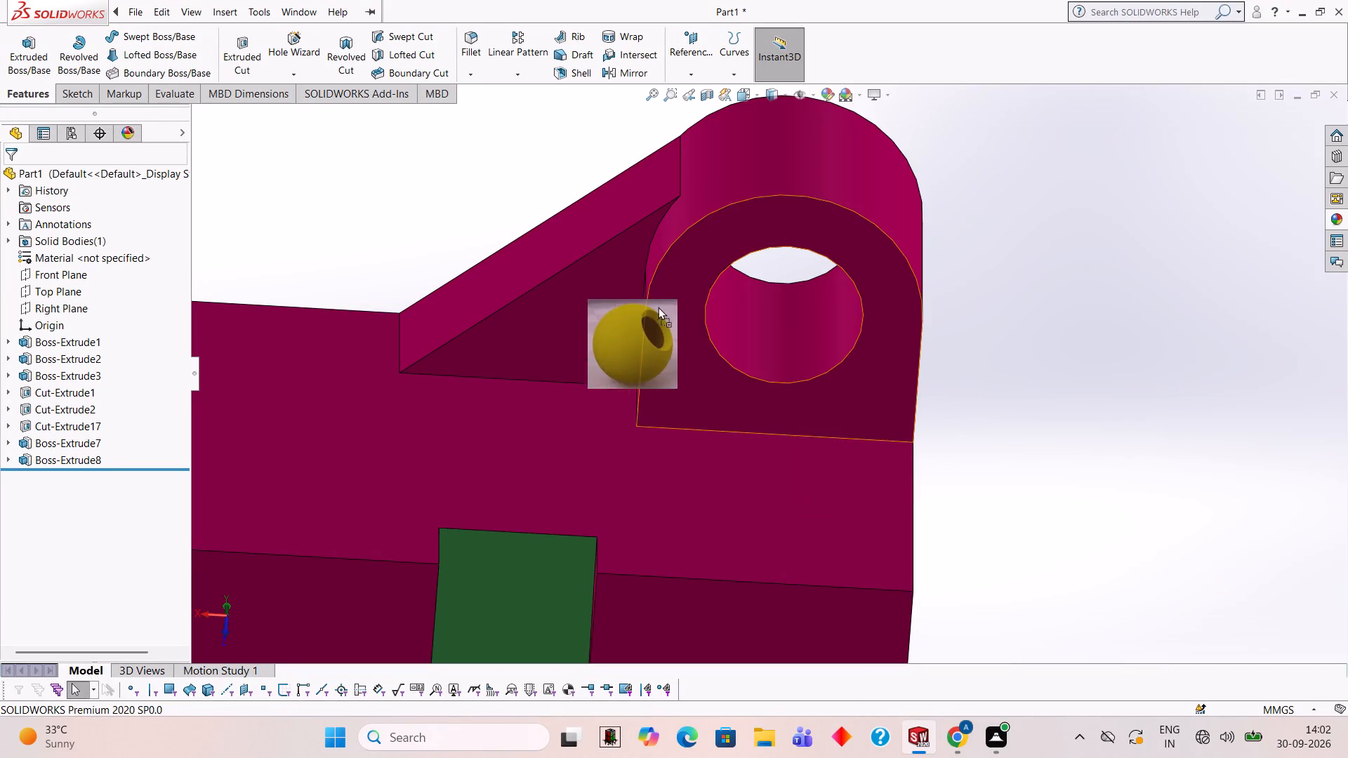
pyautogui.moveTo(658, 307); pyautogui.dragTo(812, 285)
pyautogui.click(812, 285)
# Examine the coloured part from several angles, checking the lug hole and the notch's faces.
pyautogui.scroll(3, 833, 345)
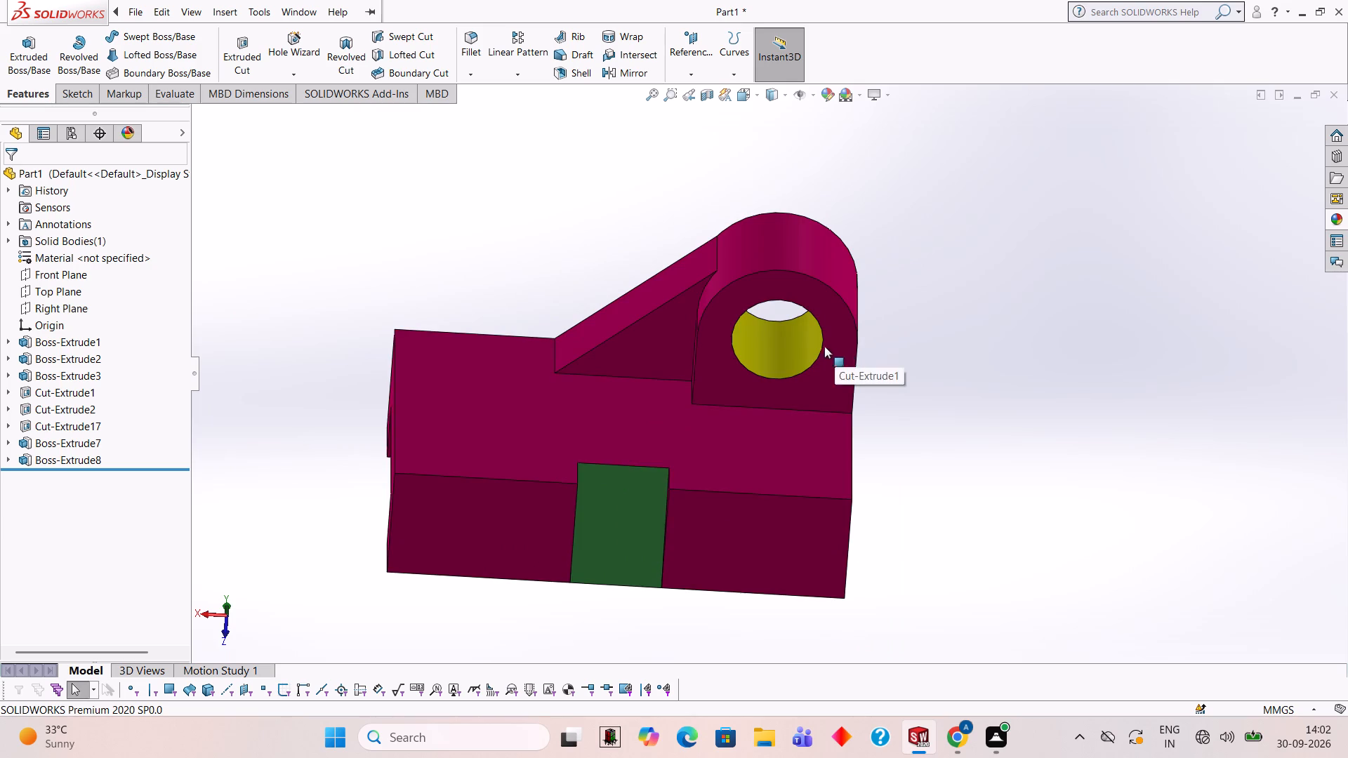
pyautogui.scroll(2, 824, 346)
pyautogui.moveTo(916, 361); pyautogui.dragTo(958, 448, button='middle')
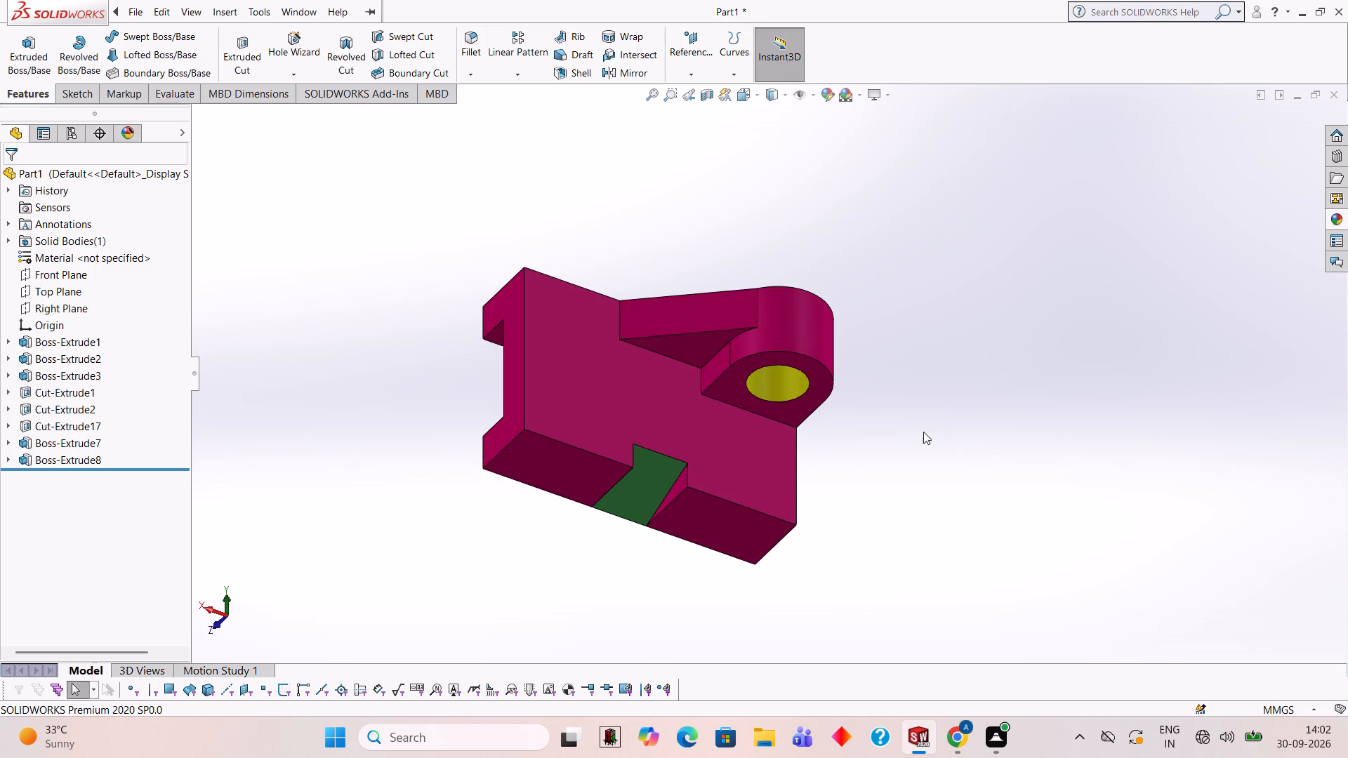
pyautogui.moveTo(889, 389); pyautogui.dragTo(853, 268, button='middle')
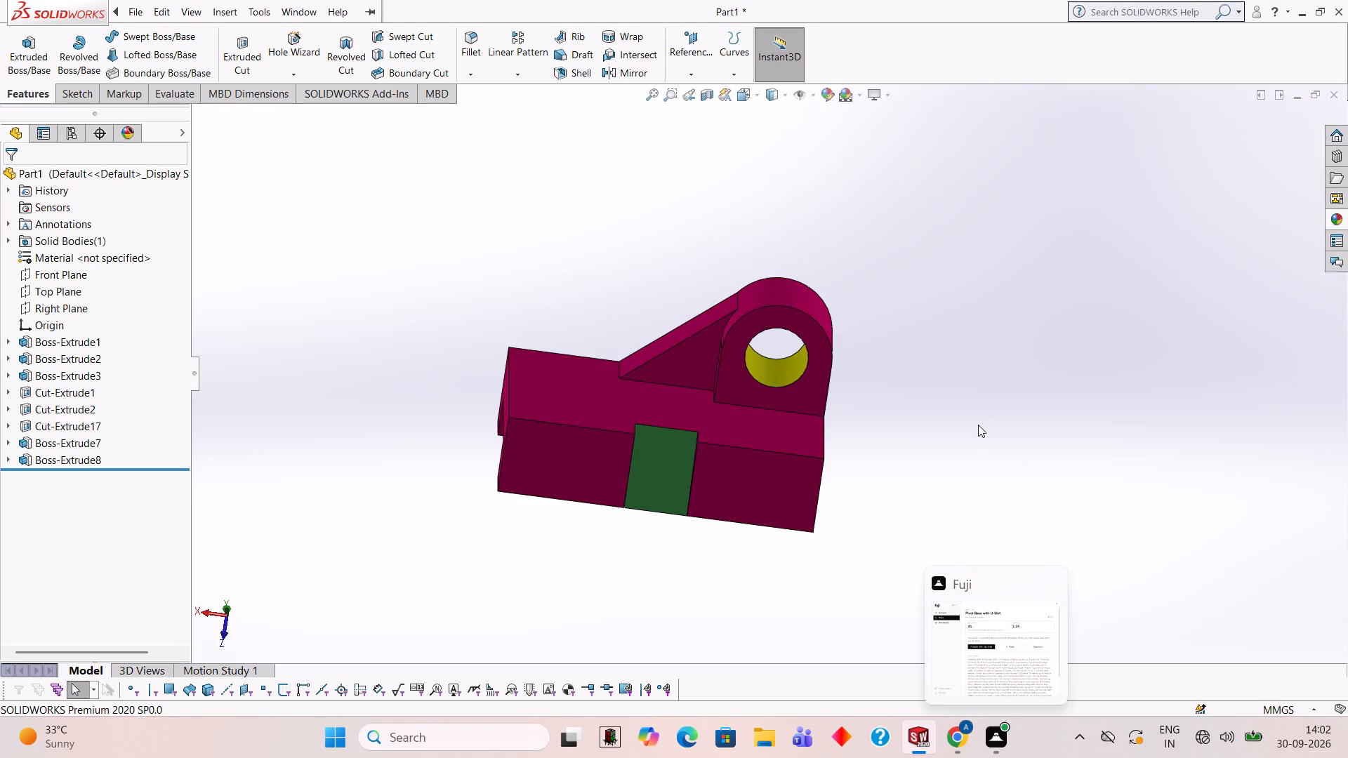
pyautogui.scroll(1, 961, 411)
pyautogui.moveTo(961, 411); pyautogui.dragTo(927, 491, button='middle')
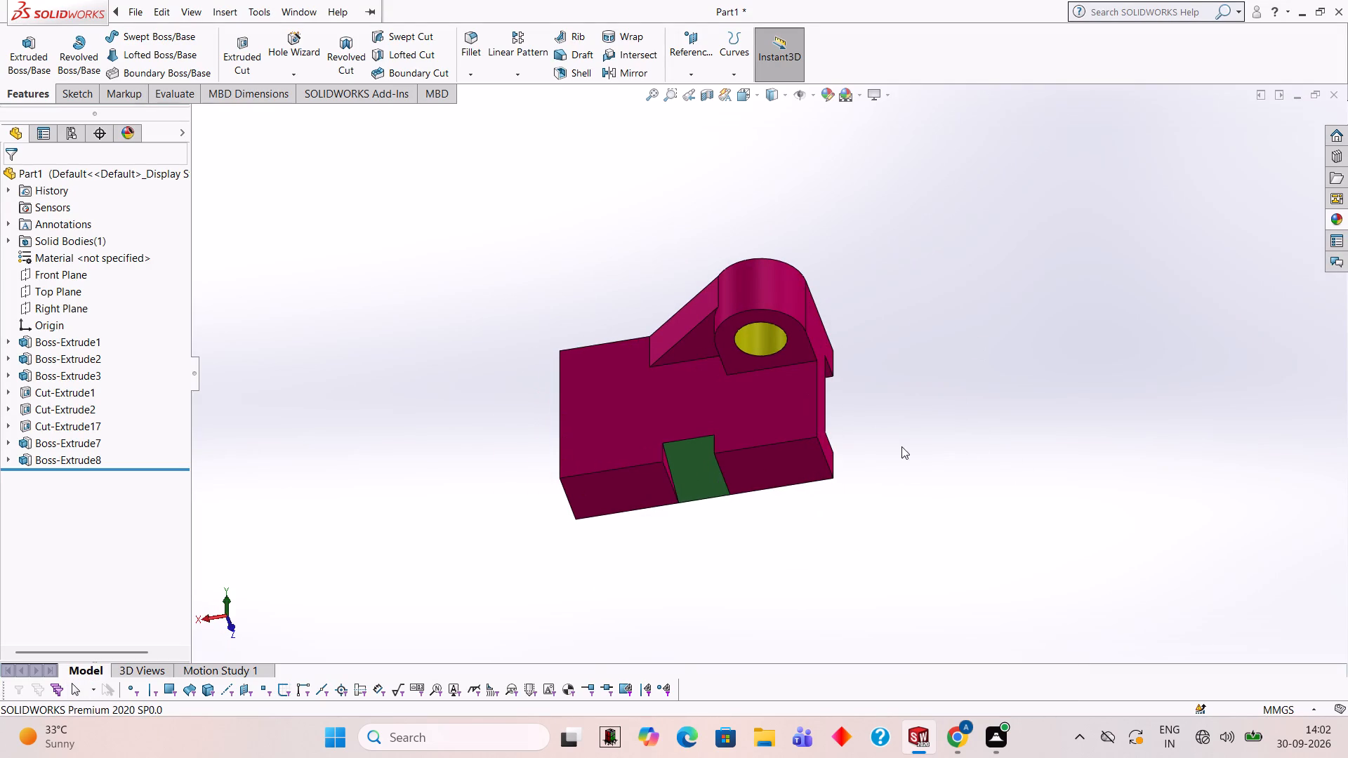
pyautogui.moveTo(861, 341); pyautogui.dragTo(822, 346, button='middle')
pyautogui.scroll(1, 823, 346)
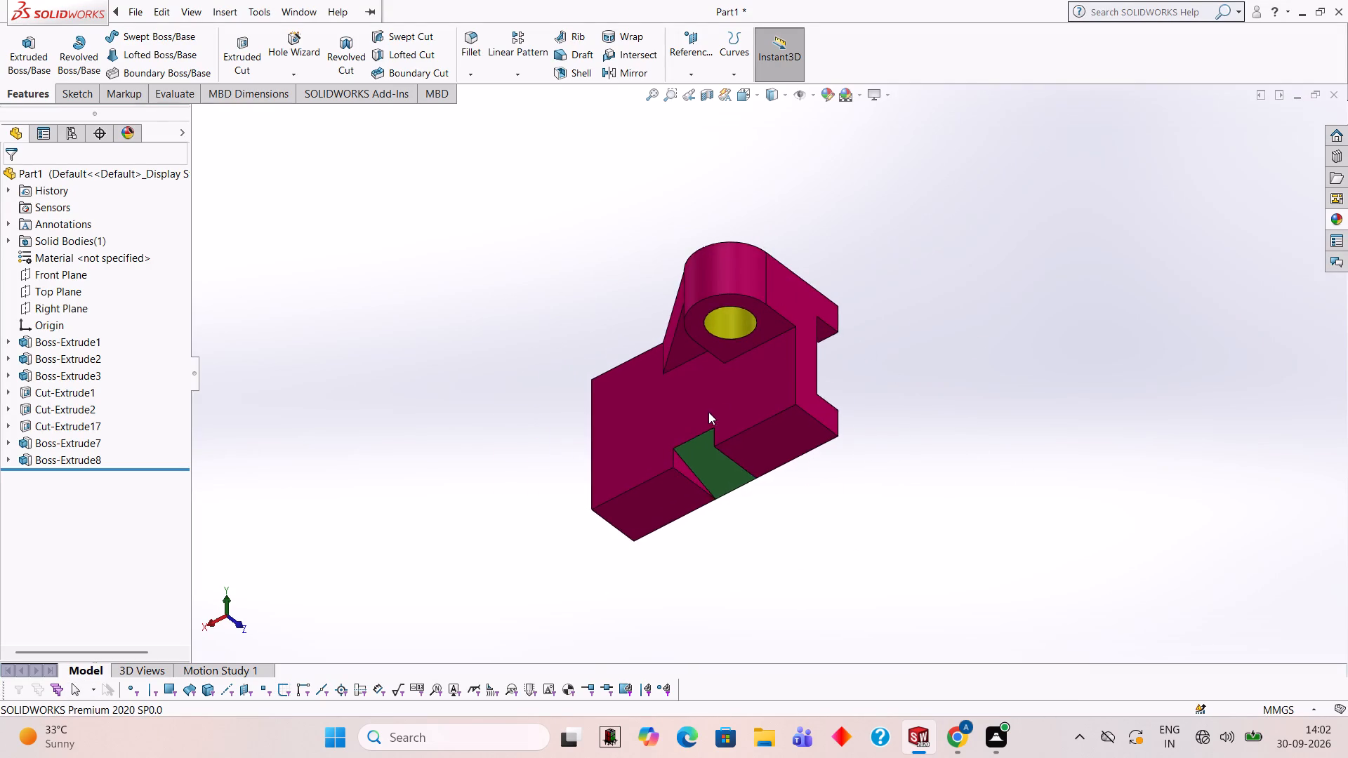
pyautogui.scroll(-4, 709, 412)
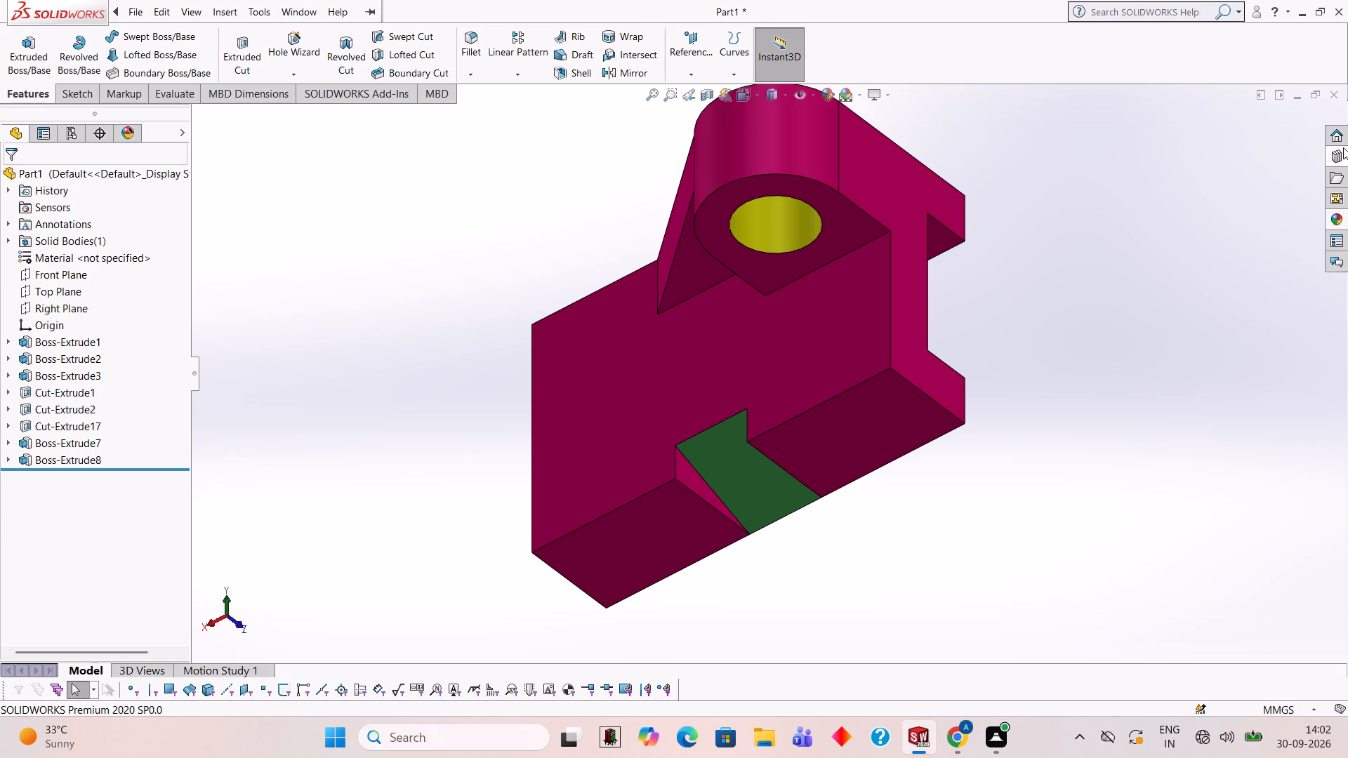
# Apply the green Solid appearance to the notch's triangular side wall farther from the lug end.
pyautogui.click(1335, 213)
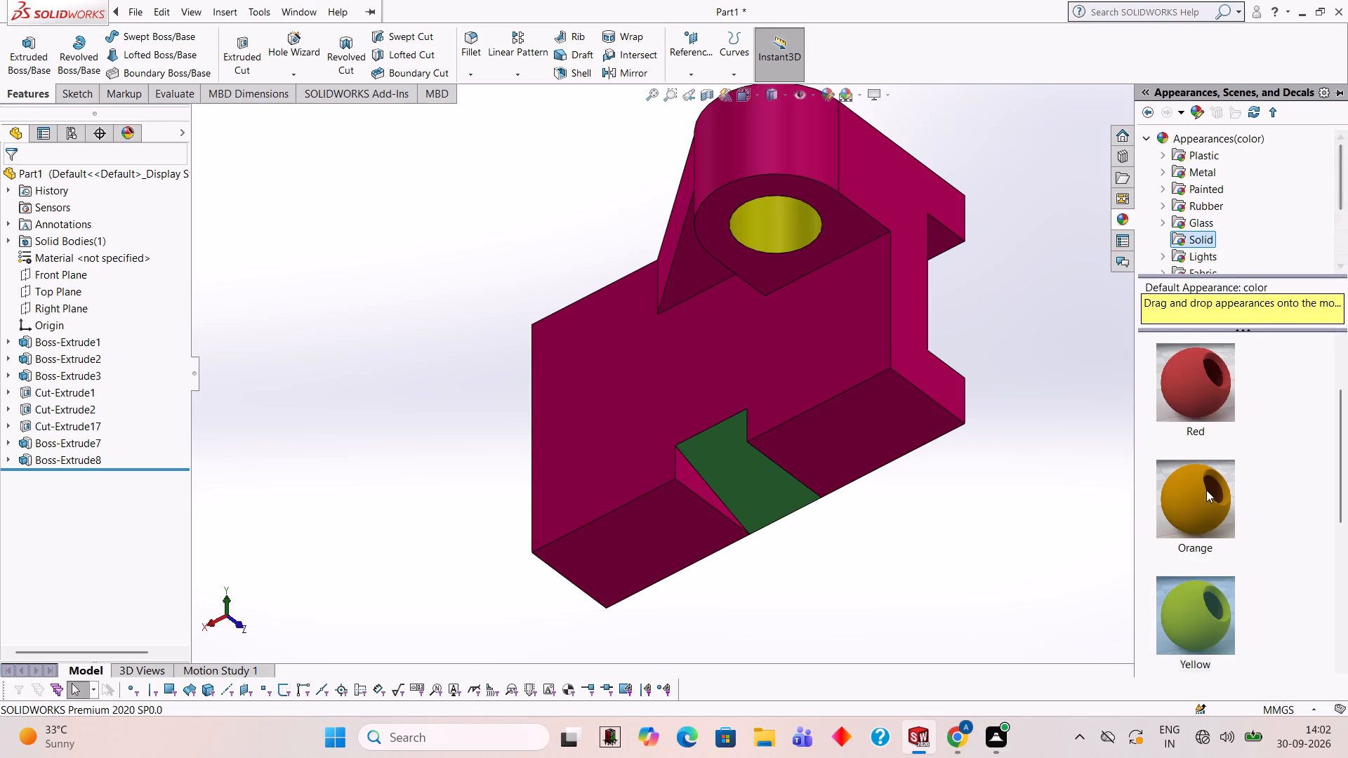
pyautogui.scroll(-3, 1212, 492)
pyautogui.moveTo(1205, 386); pyautogui.dragTo(703, 472)
pyautogui.scroll(-2, 931, 367)
pyautogui.scroll(-1, 665, 396)
pyautogui.moveTo(665, 396); pyautogui.dragTo(623, 403, button='middle')
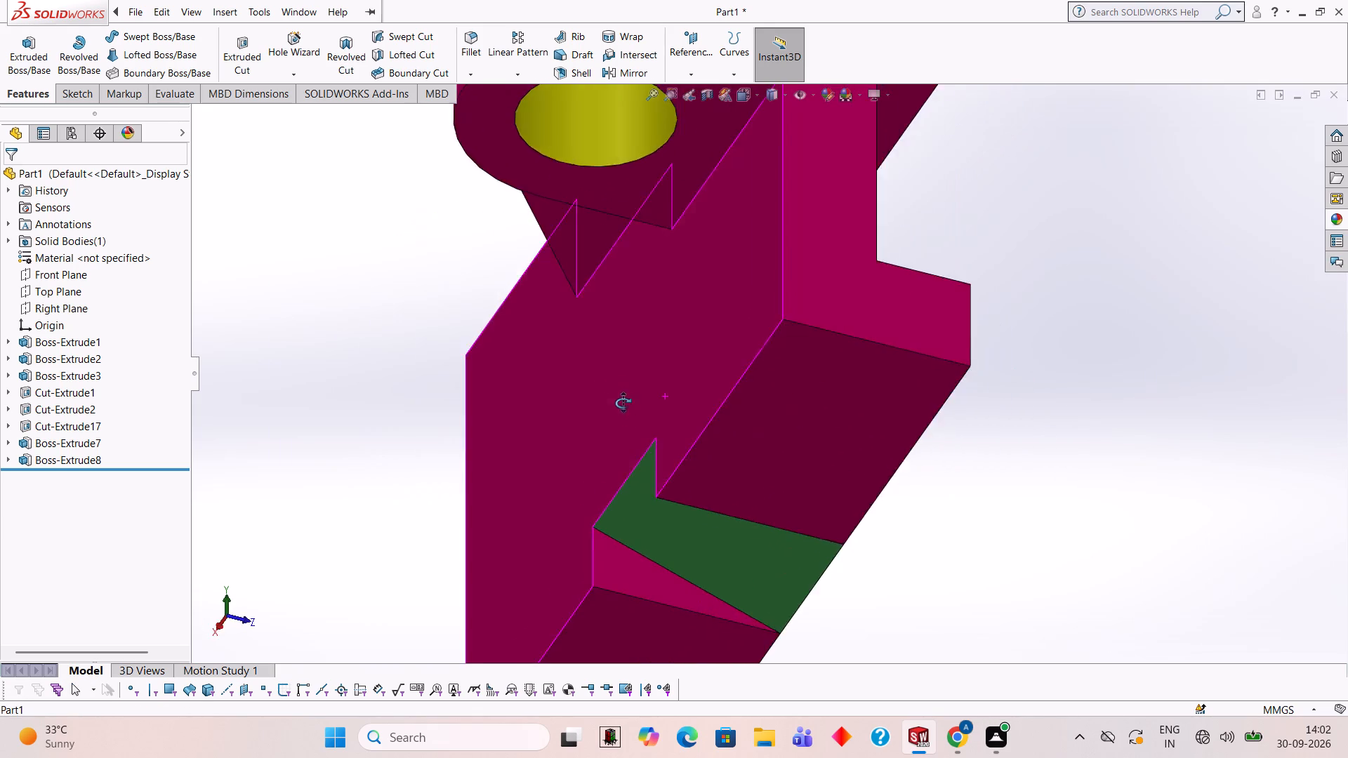
pyautogui.moveTo(623, 403); pyautogui.dragTo(636, 431, button='middle')
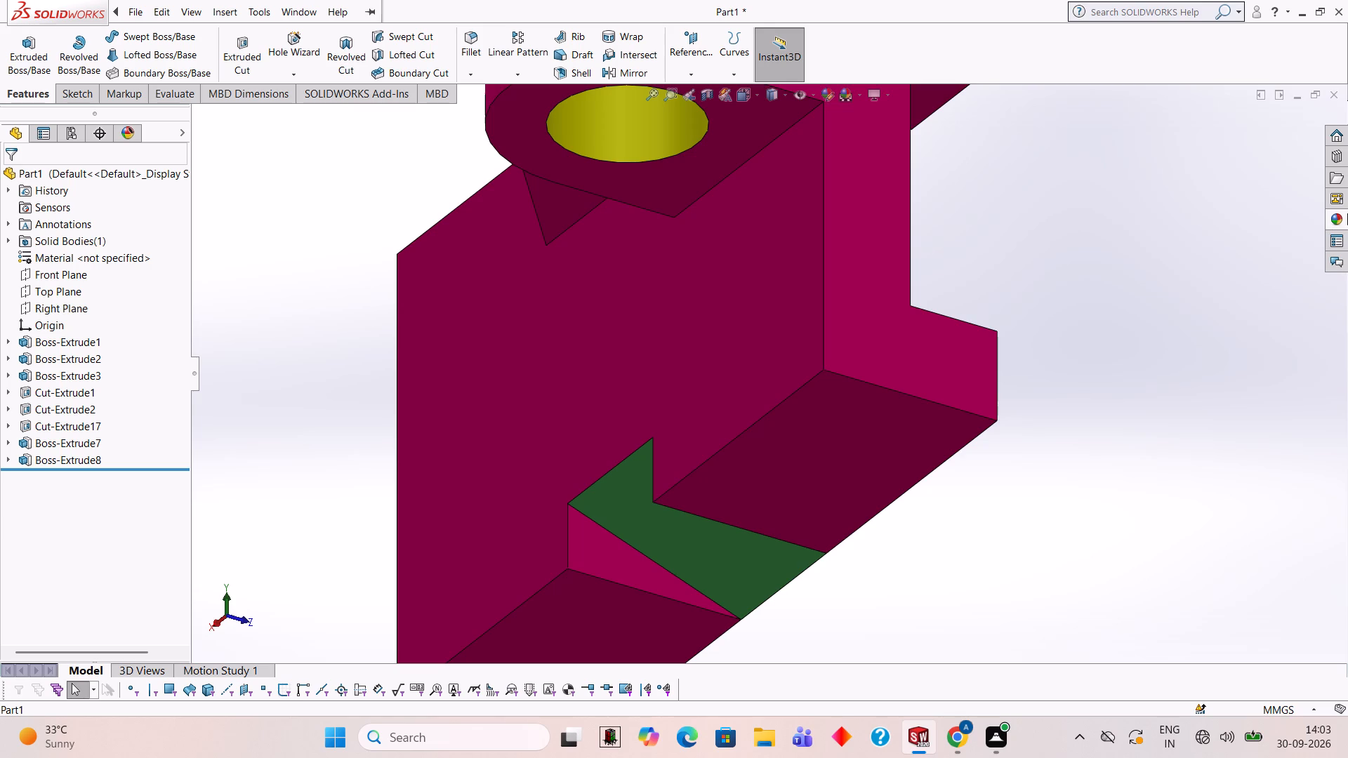
pyautogui.click(1347, 213)
pyautogui.moveTo(1170, 379); pyautogui.dragTo(513, 620)
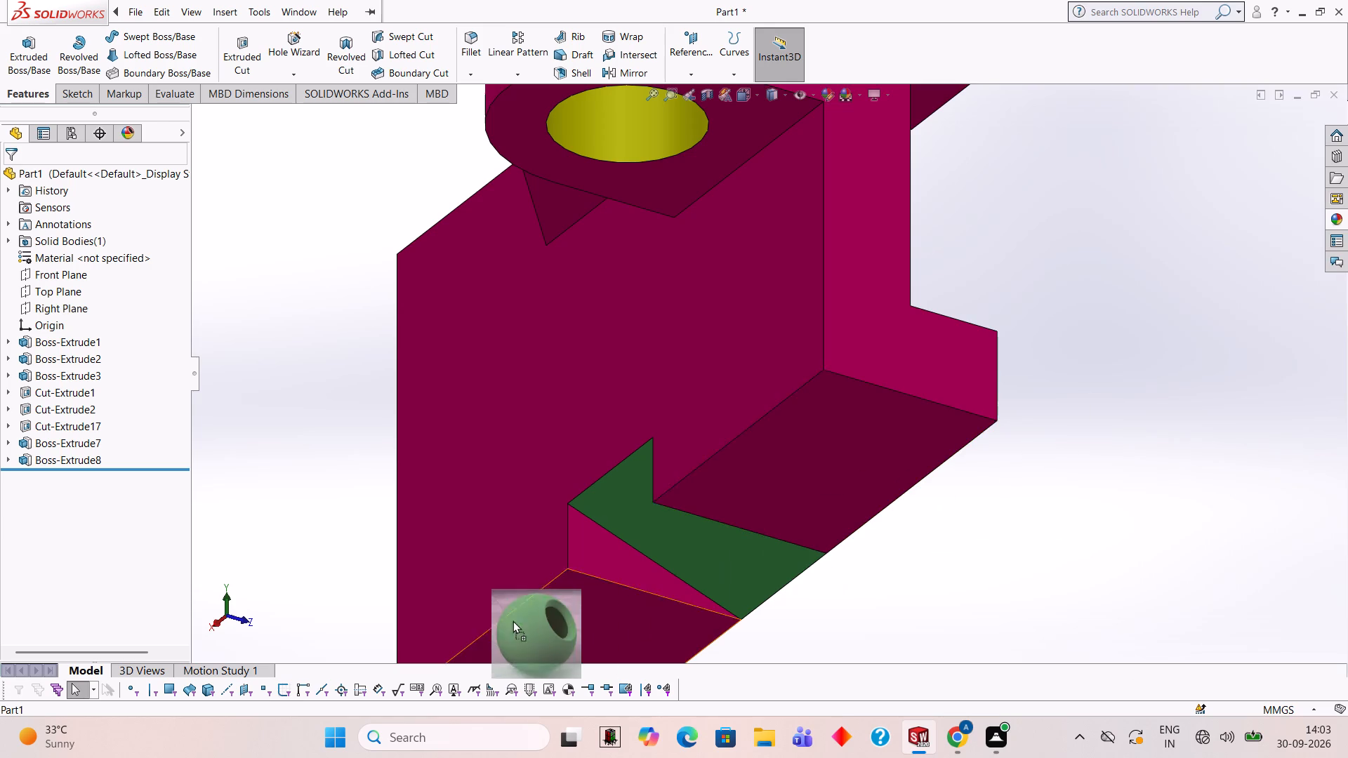
pyautogui.moveTo(513, 620); pyautogui.dragTo(602, 553)
pyautogui.click(586, 547)
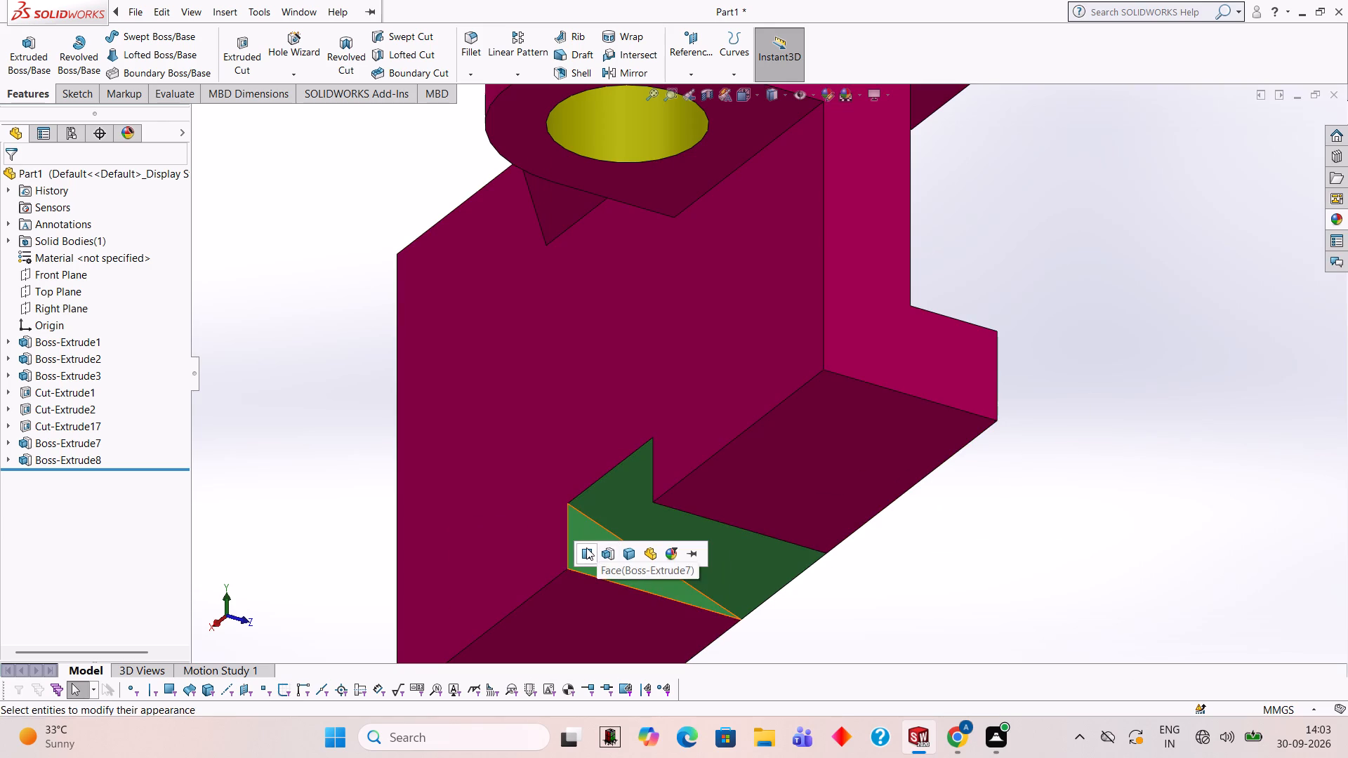
# Apply the green Solid appearance to the notch's opposite triangular side wall, on the lug side.
pyautogui.moveTo(594, 493); pyautogui.dragTo(762, 540, button='middle')
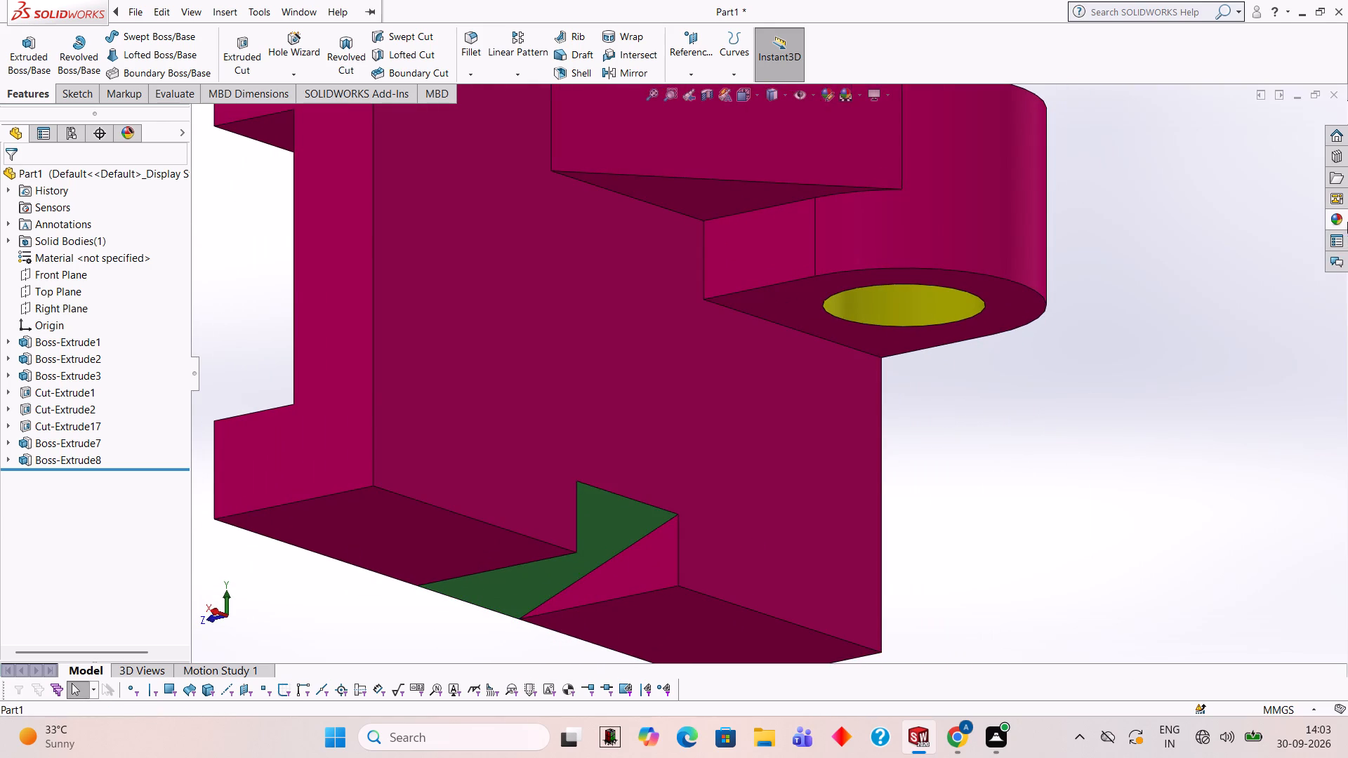
pyautogui.click(1342, 211)
pyautogui.moveTo(1229, 394); pyautogui.dragTo(676, 564)
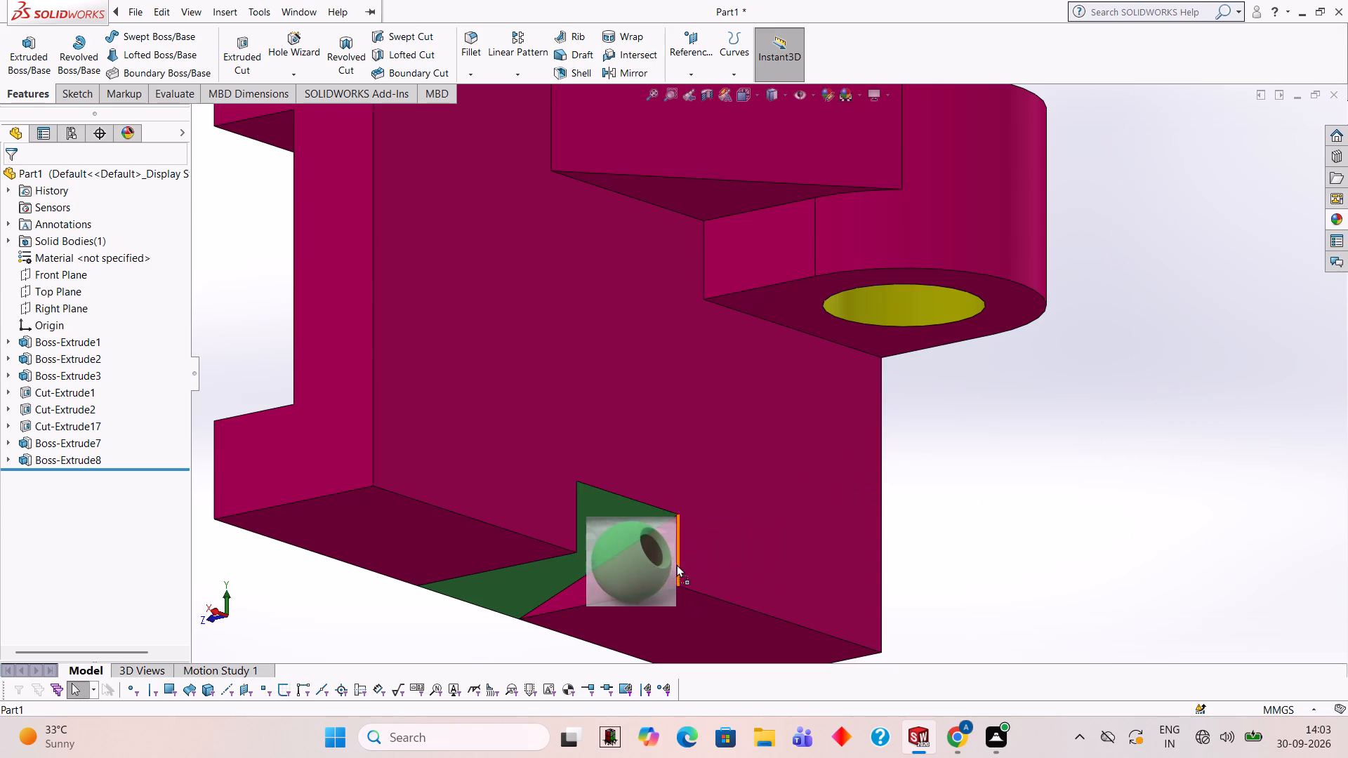
pyautogui.moveTo(676, 564); pyautogui.dragTo(673, 563)
pyautogui.click(673, 563)
# Examine the coloured part from all around, including the channel side, the lug and the underside notch.
pyautogui.scroll(3, 797, 503)
pyautogui.moveTo(794, 496); pyautogui.dragTo(751, 415, button='middle')
pyautogui.moveTo(722, 339); pyautogui.dragTo(739, 465, button='middle')
pyautogui.moveTo(682, 317); pyautogui.dragTo(884, 457, button='middle')
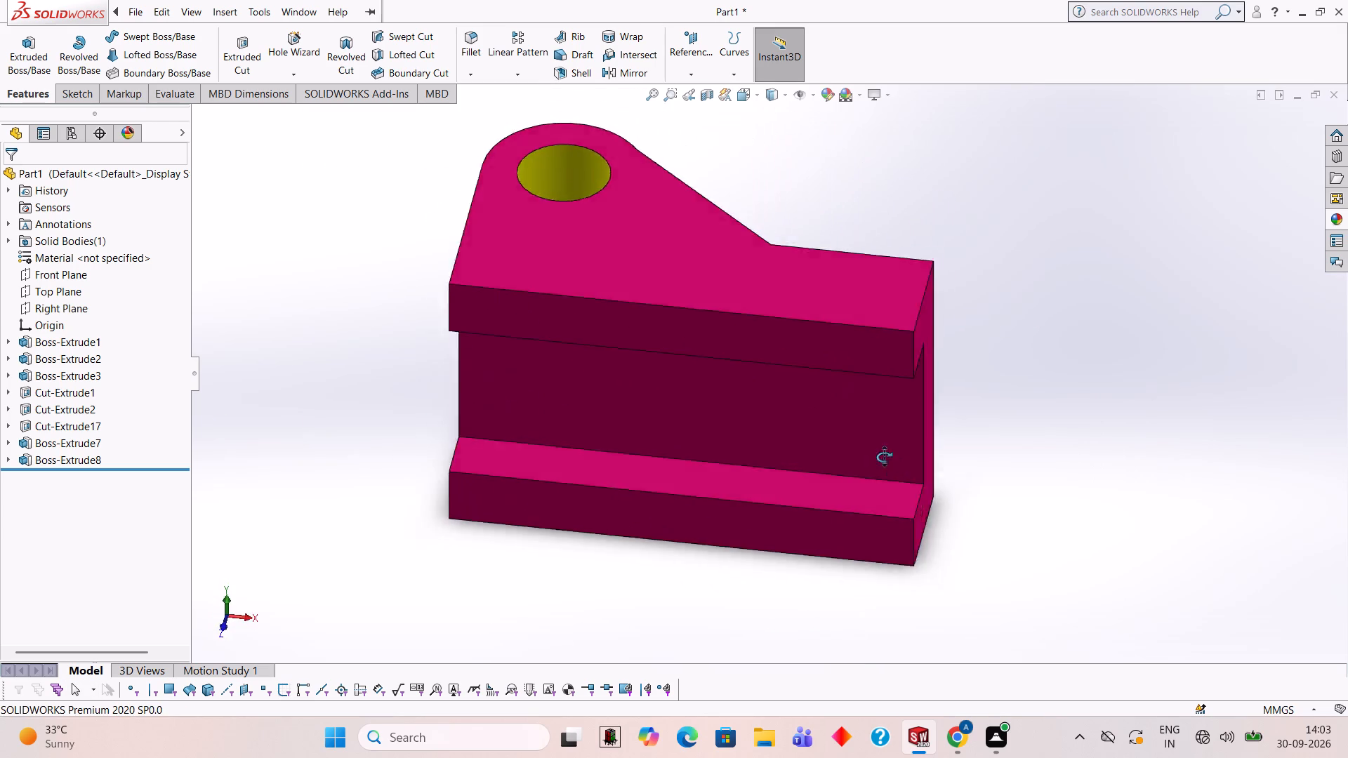
pyautogui.moveTo(884, 457); pyautogui.dragTo(729, 338, button='middle')
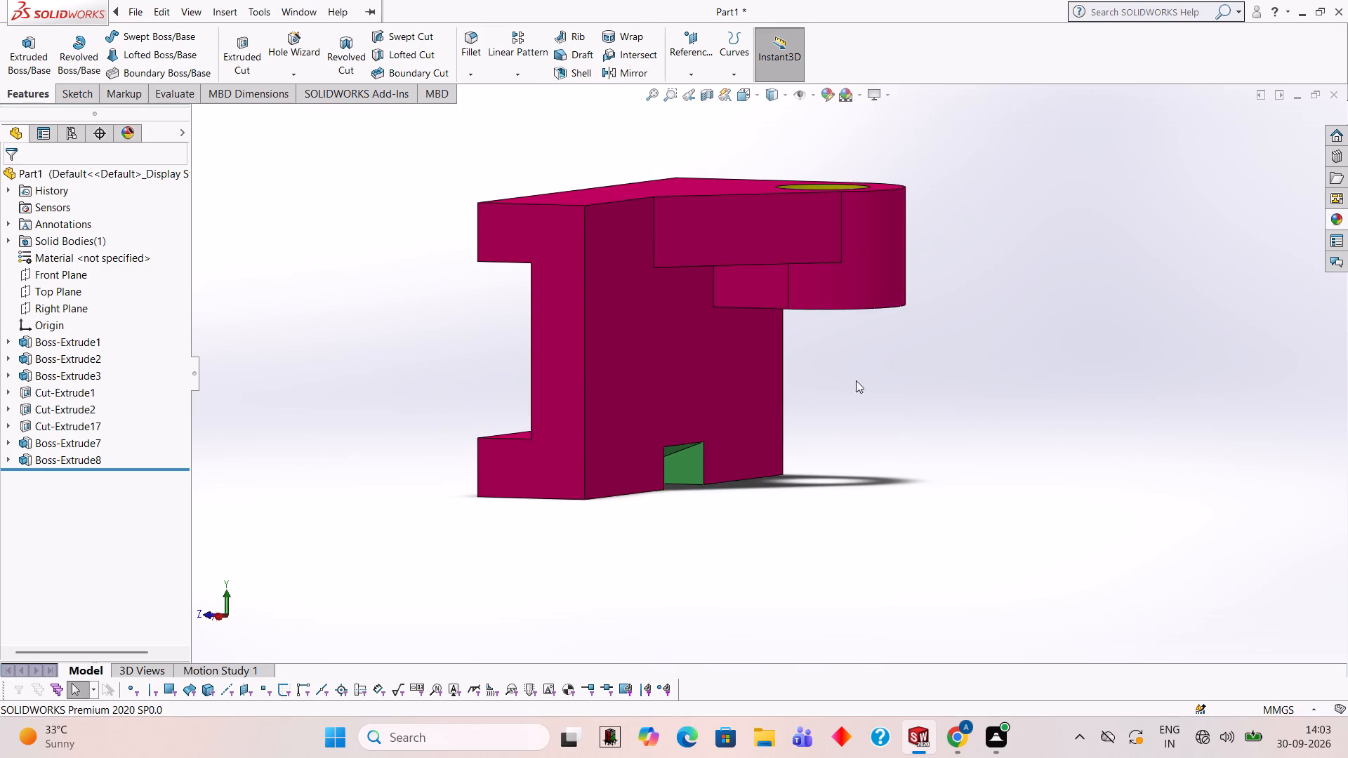
pyautogui.moveTo(977, 448); pyautogui.dragTo(932, 301, button='middle')
pyautogui.moveTo(909, 427); pyautogui.dragTo(909, 327, button='middle')
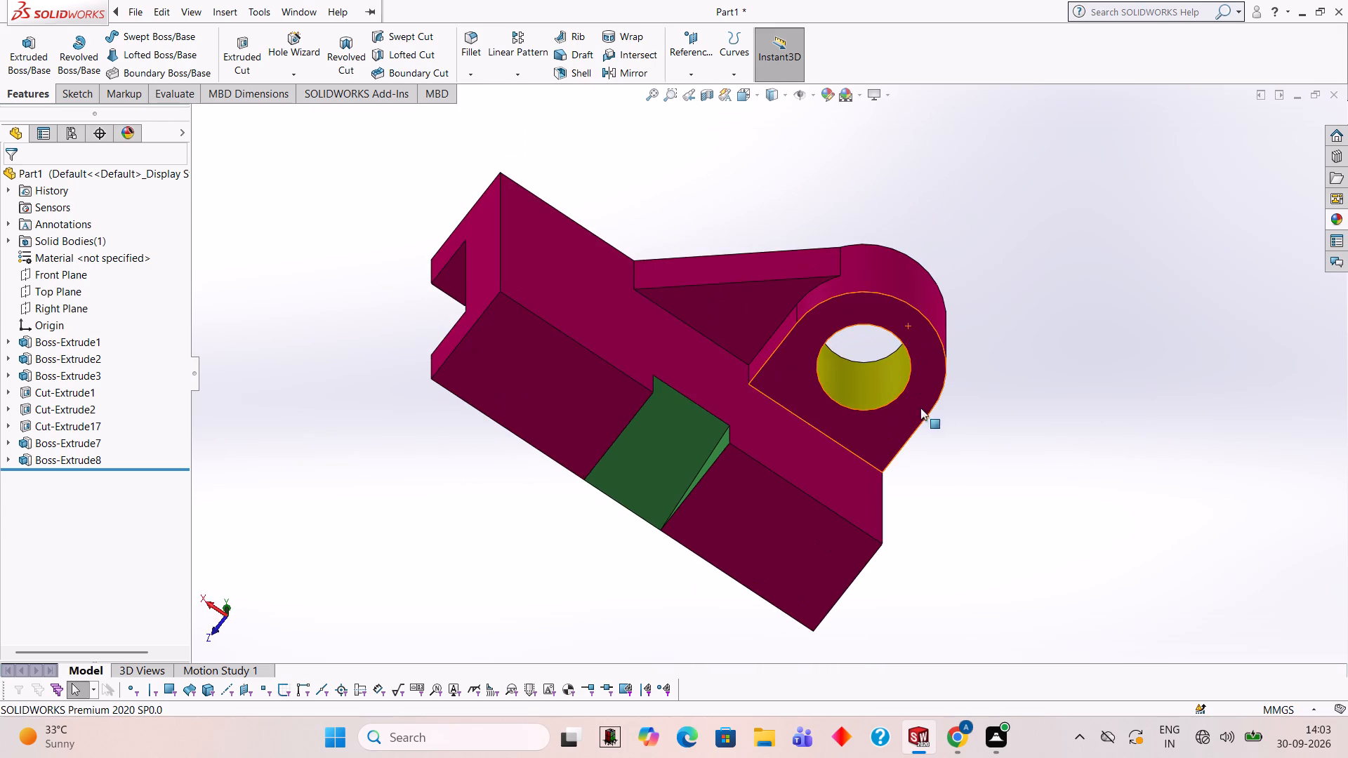
pyautogui.scroll(2, 1031, 387)
pyautogui.moveTo(995, 370); pyautogui.dragTo(949, 288, button='middle')
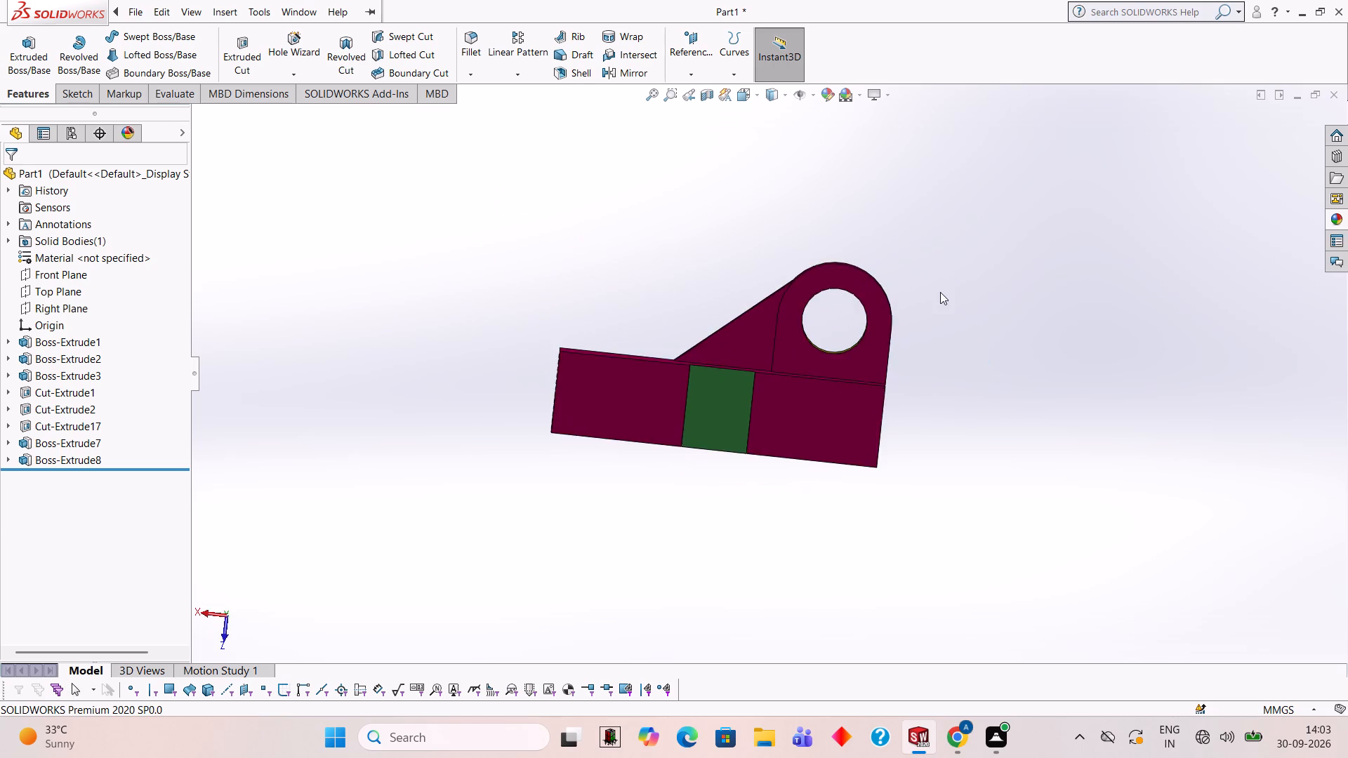
pyautogui.moveTo(940, 292); pyautogui.dragTo(937, 510, button='middle')
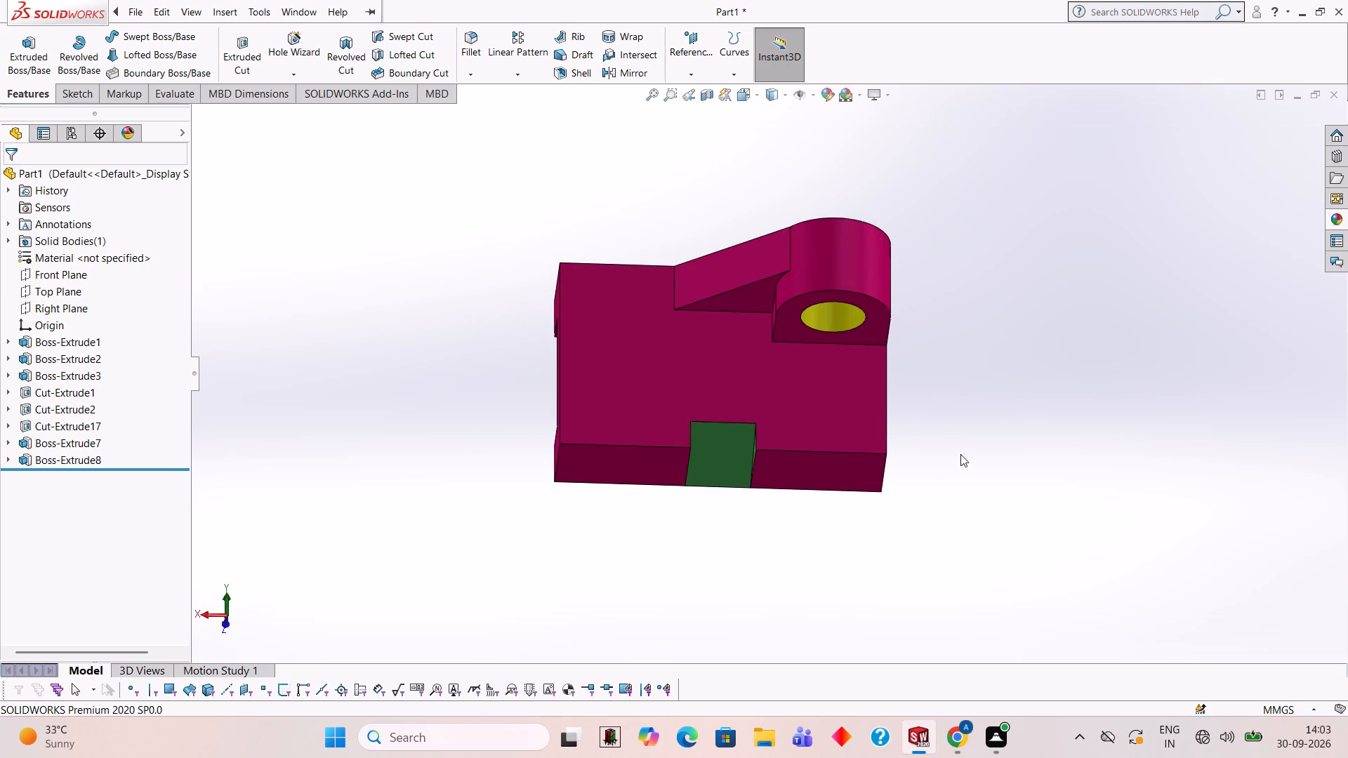
pyautogui.moveTo(979, 472); pyautogui.dragTo(965, 437, button='middle')
pyautogui.scroll(1, 963, 448)
pyautogui.moveTo(984, 268); pyautogui.dragTo(1136, 444, button='middle')
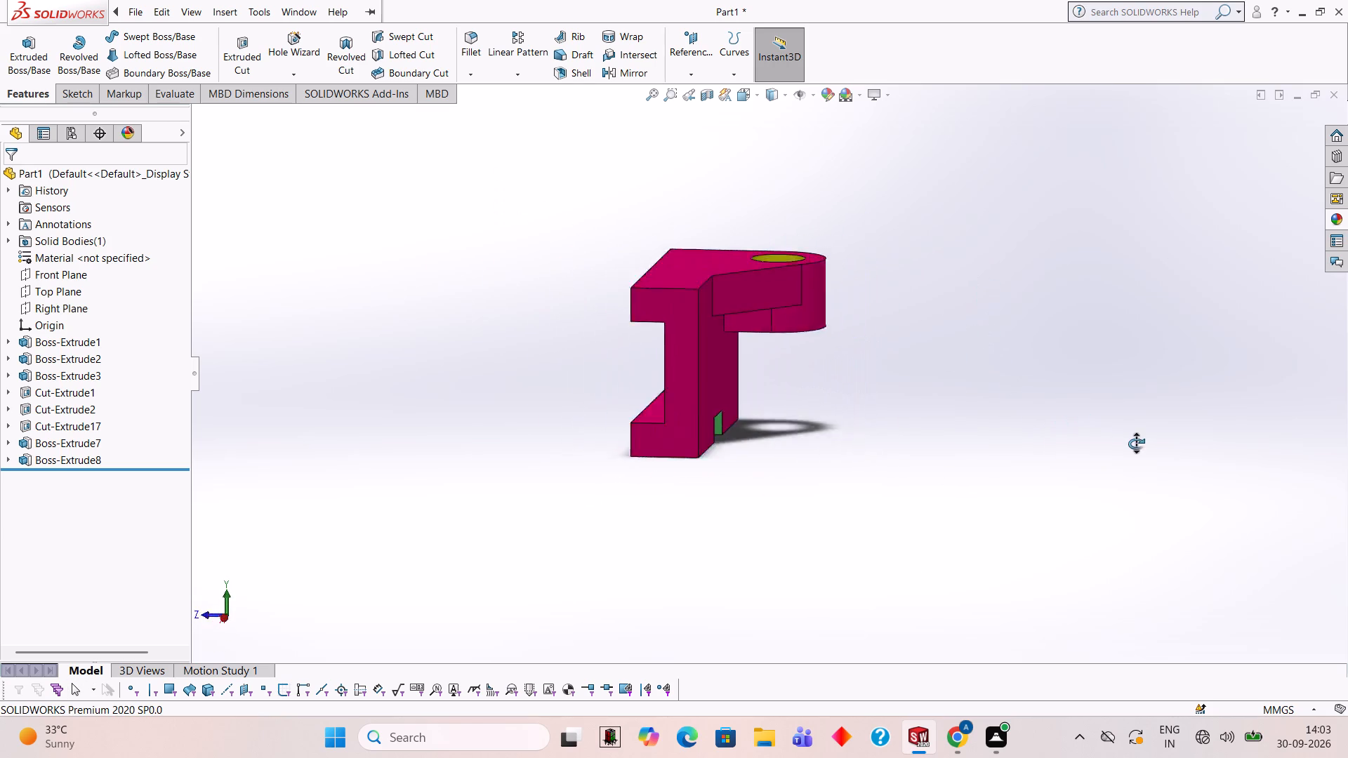
pyautogui.moveTo(1136, 444); pyautogui.dragTo(1004, 225, button='middle')
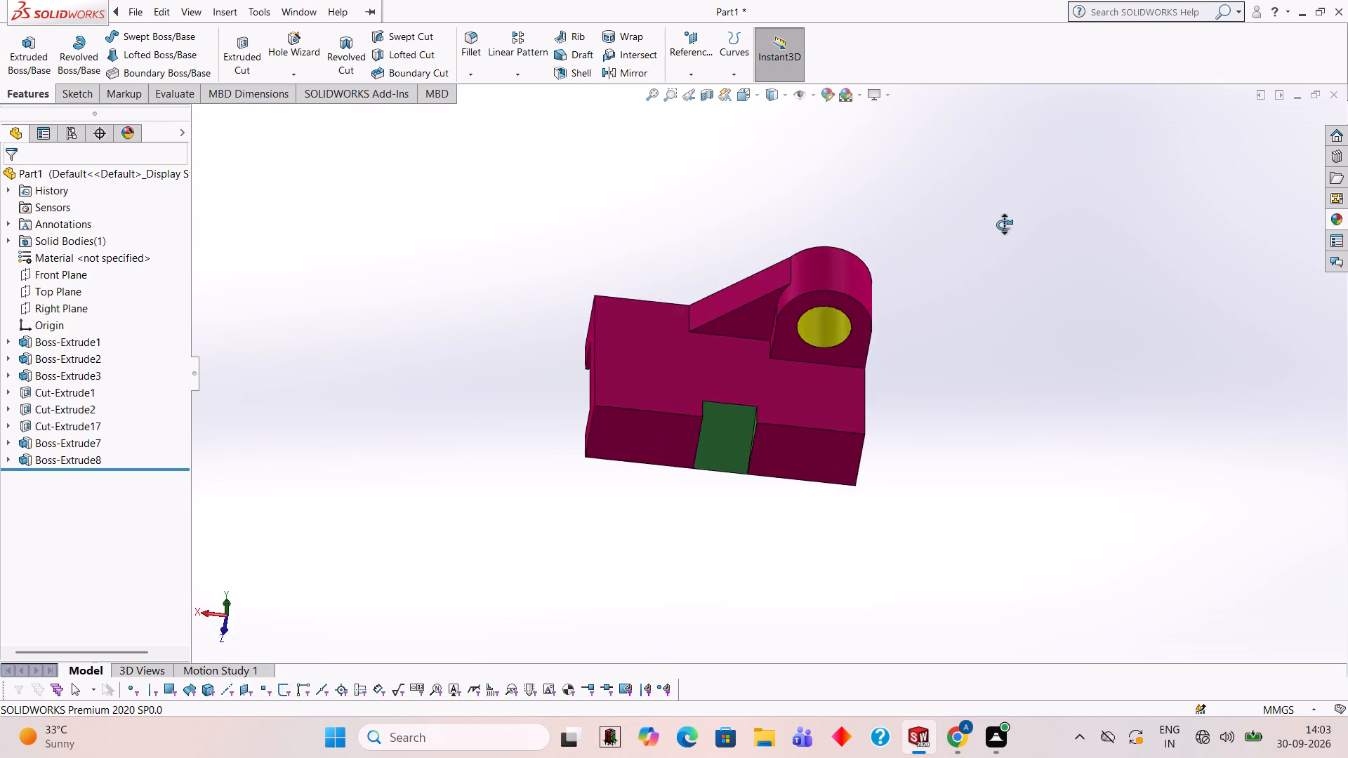
pyautogui.moveTo(1004, 225); pyautogui.dragTo(990, 187, button='middle')
pyautogui.moveTo(1000, 319); pyautogui.dragTo(1000, 485, button='middle')
# Apply the blue Solid appearance to the sloped edge face of the web beside the lug.
pyautogui.scroll(-3, 775, 263)
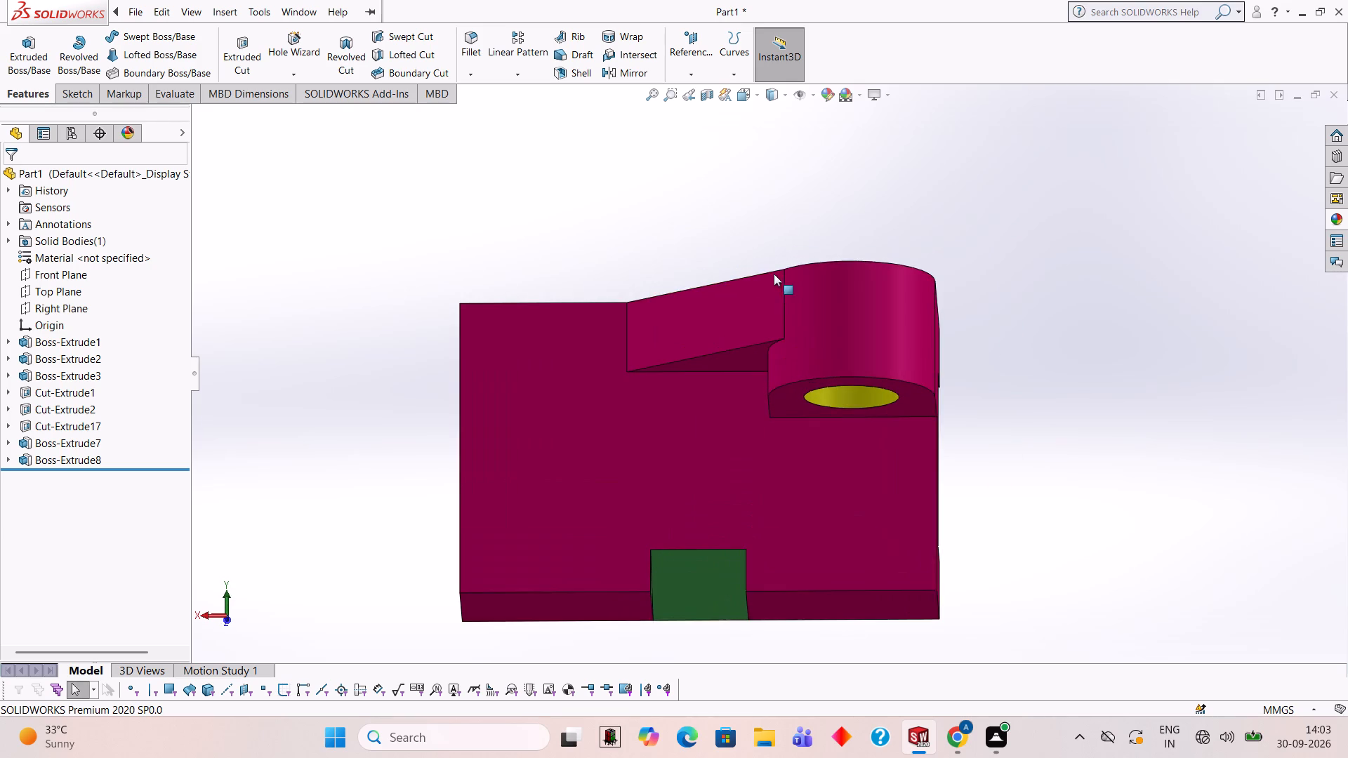
pyautogui.moveTo(789, 442); pyautogui.dragTo(813, 423, button='middle')
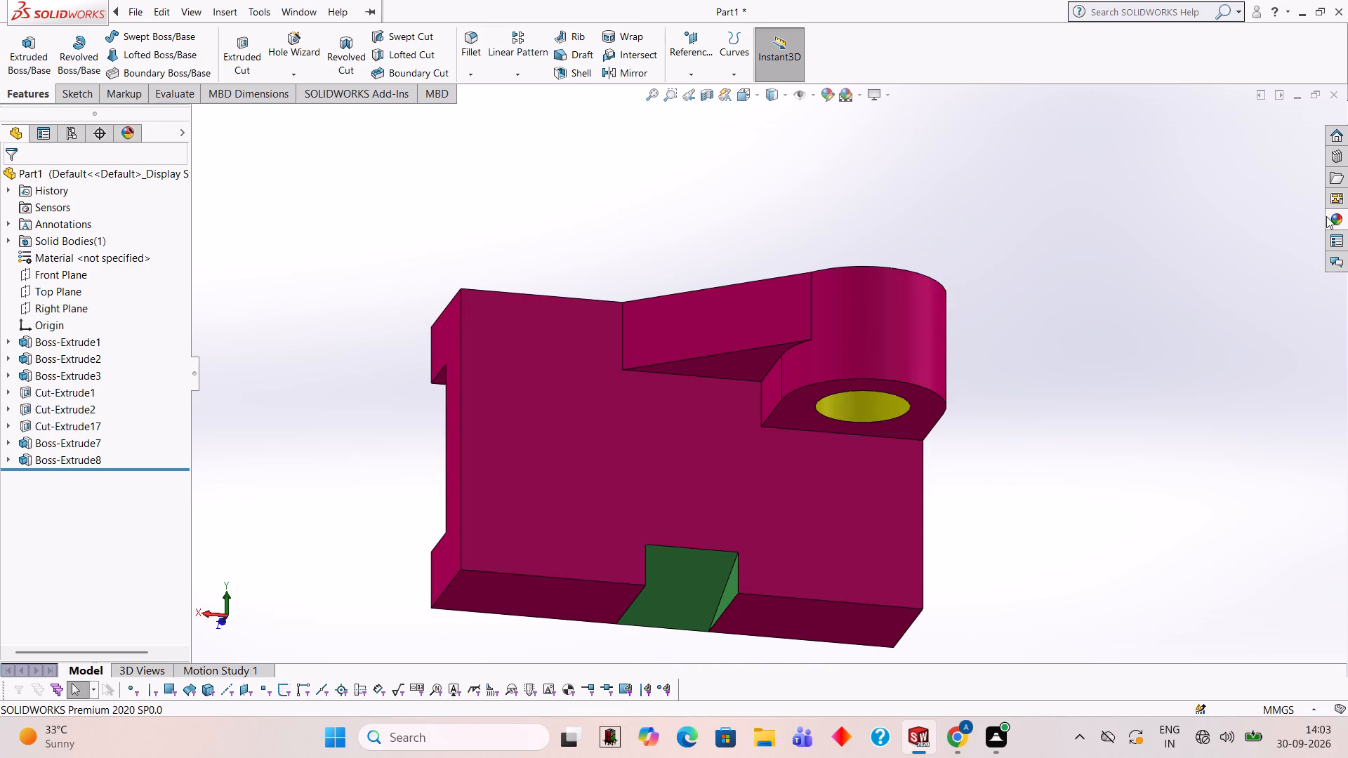
pyautogui.click(1330, 216)
pyautogui.scroll(-1, 1223, 496)
pyautogui.moveTo(1222, 515); pyautogui.dragTo(831, 377)
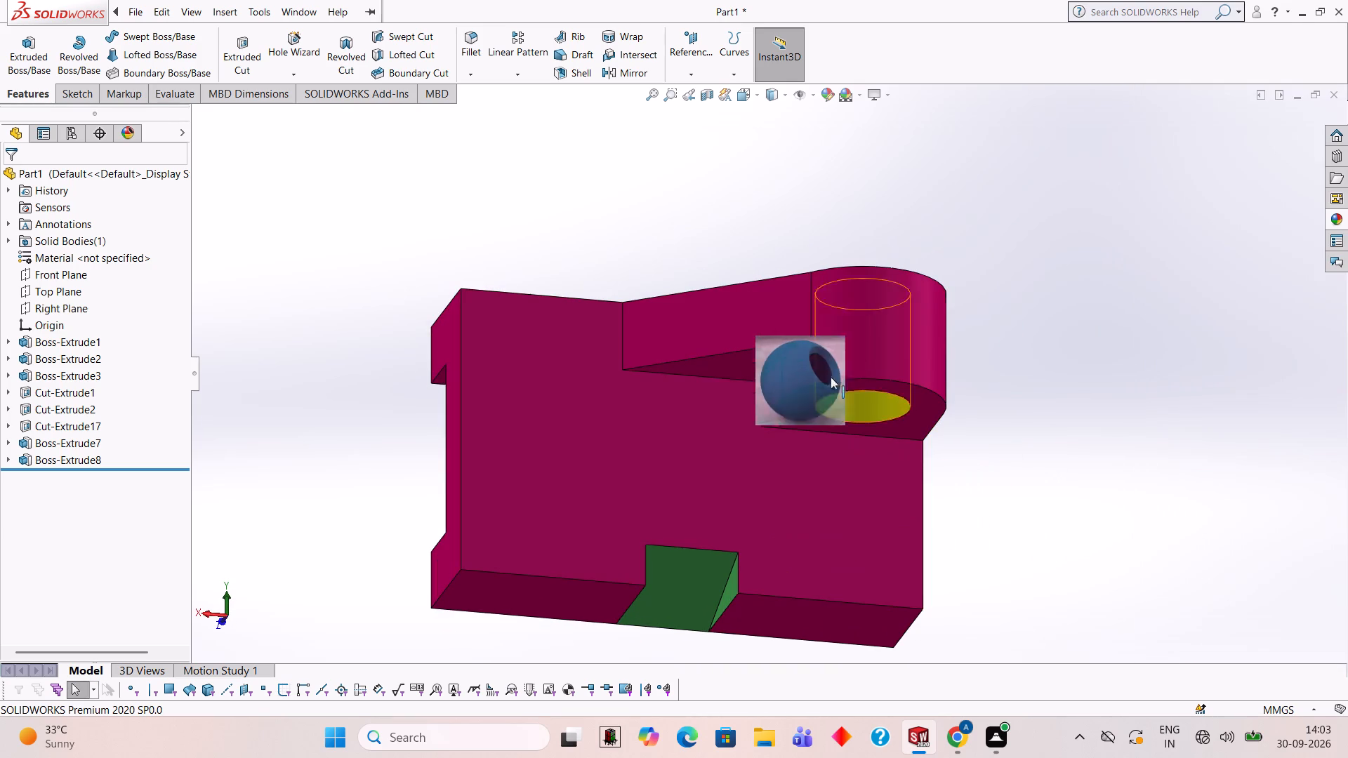
pyautogui.moveTo(831, 377); pyautogui.dragTo(751, 314)
pyautogui.click(751, 314)
# Apply the blue Solid appearance to the web's triangular side face on the side facing the underside notch.
pyautogui.moveTo(746, 462); pyautogui.dragTo(758, 456, button='middle')
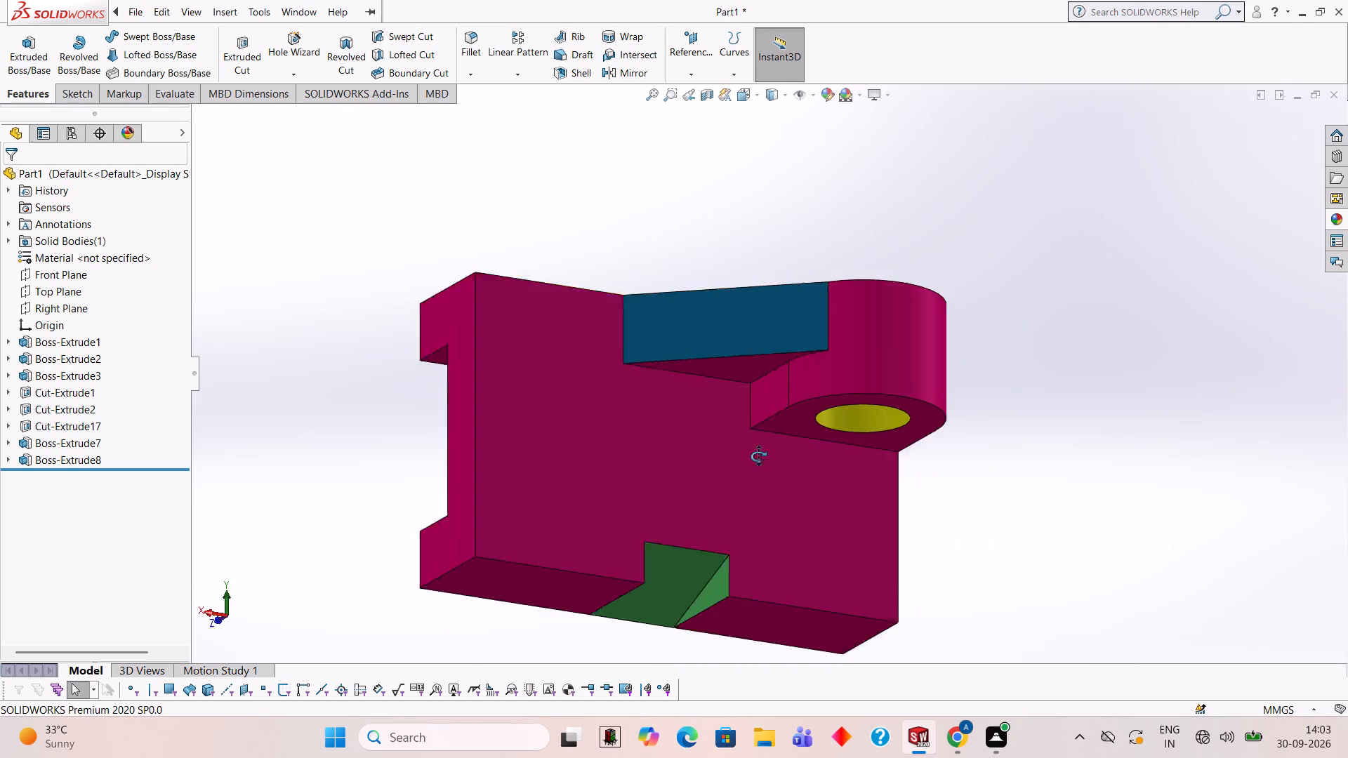
pyautogui.moveTo(758, 456); pyautogui.dragTo(715, 312, button='middle')
pyautogui.scroll(-3, 712, 341)
pyautogui.click(1341, 217)
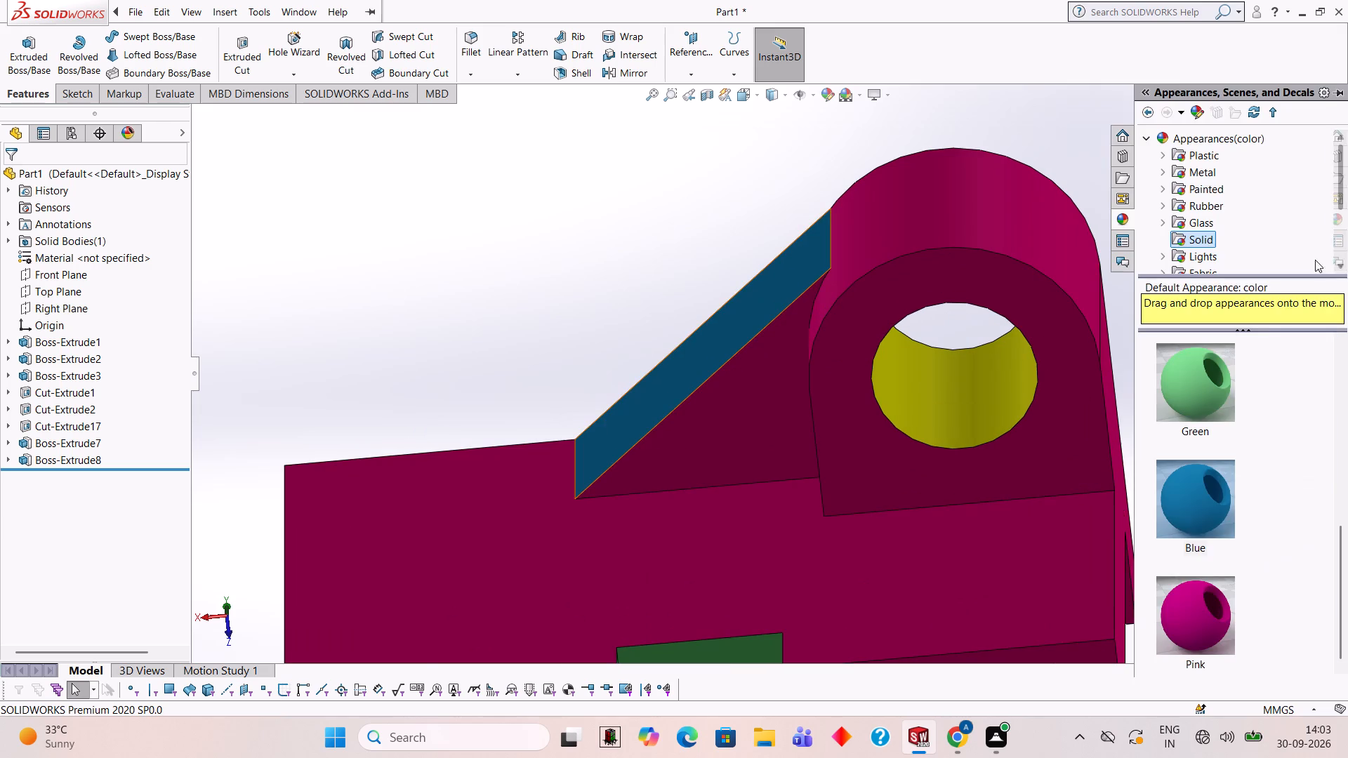
pyautogui.moveTo(1206, 474); pyautogui.dragTo(753, 404)
pyautogui.click(752, 404)
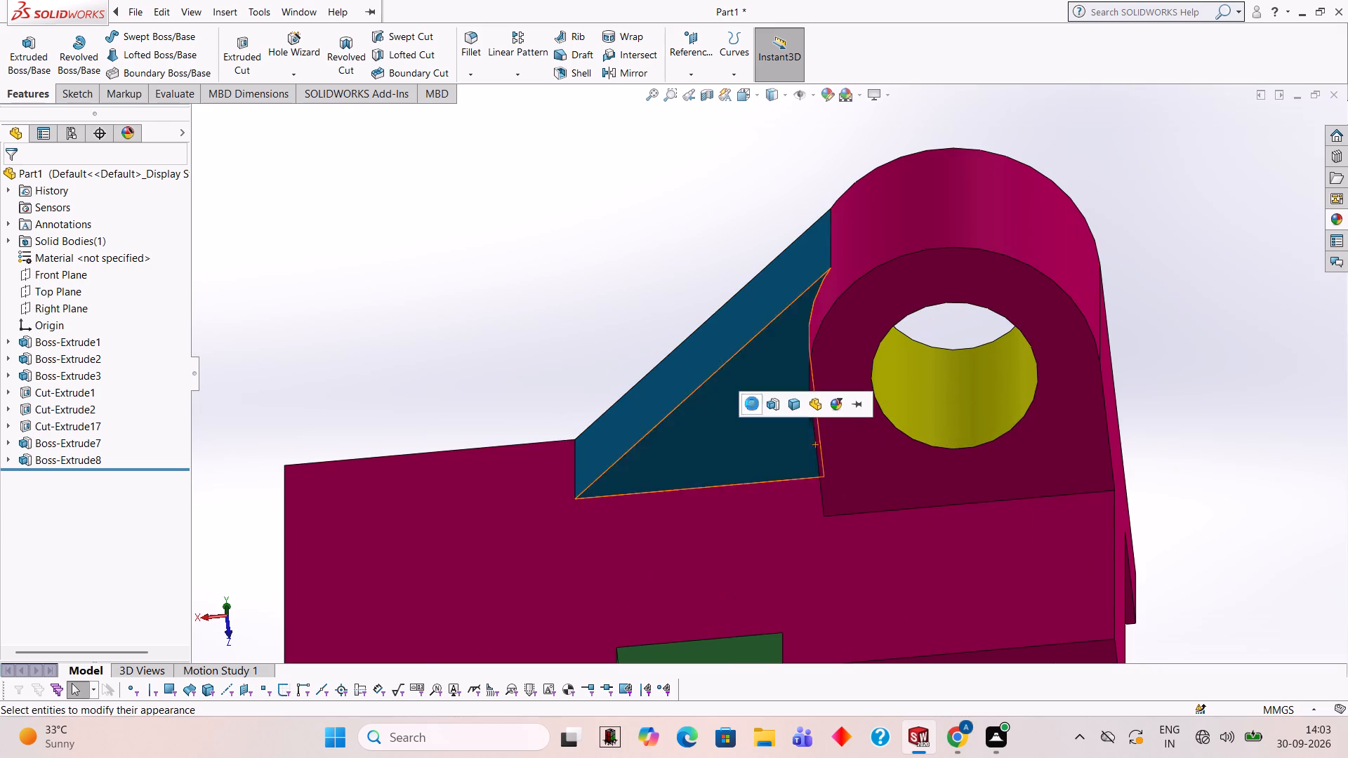
# Examine the coloured part from several angles, checking the blue web, the lug and its bore, and the green notch.
pyautogui.moveTo(760, 295); pyautogui.dragTo(808, 302, button='middle')
pyautogui.scroll(3, 804, 297)
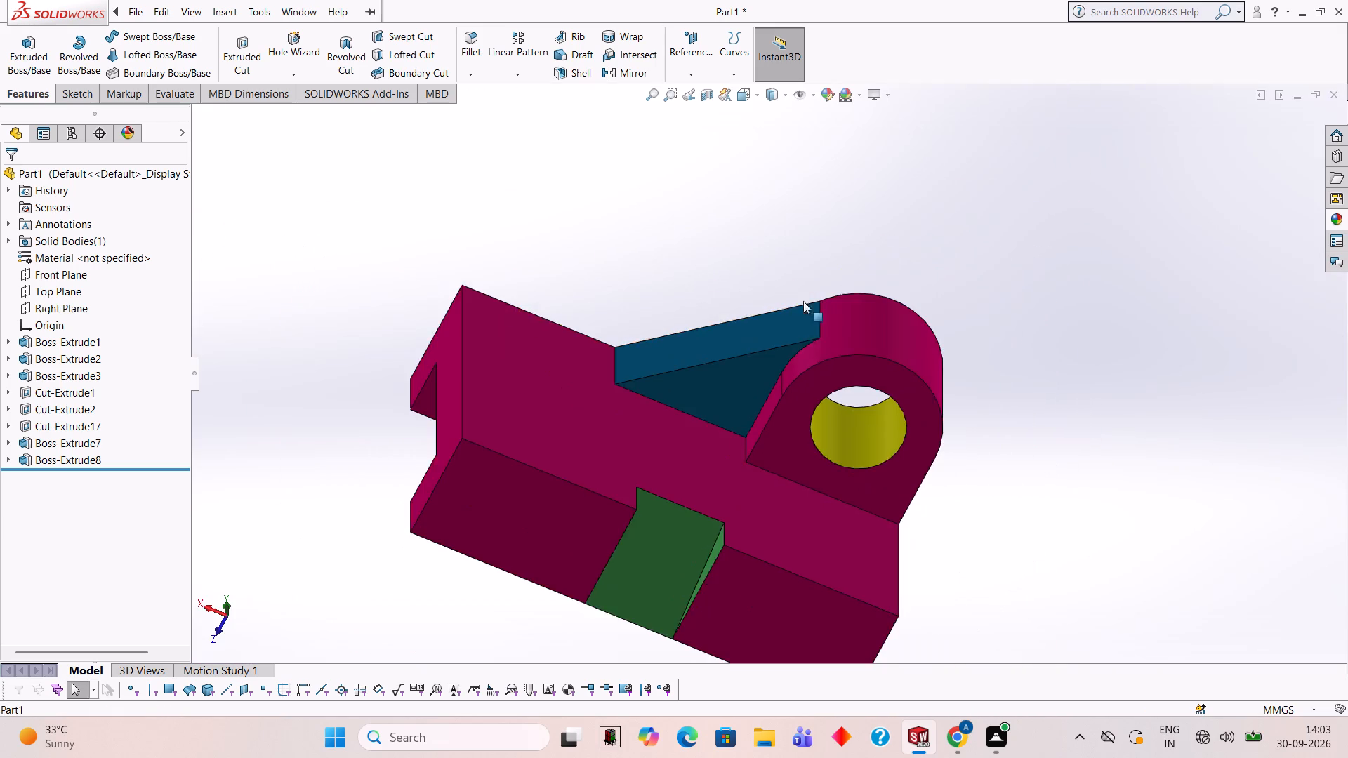
pyautogui.moveTo(813, 352); pyautogui.dragTo(769, 326, button='middle')
pyautogui.scroll(2, 776, 328)
pyautogui.moveTo(763, 333); pyautogui.dragTo(769, 320, button='middle')
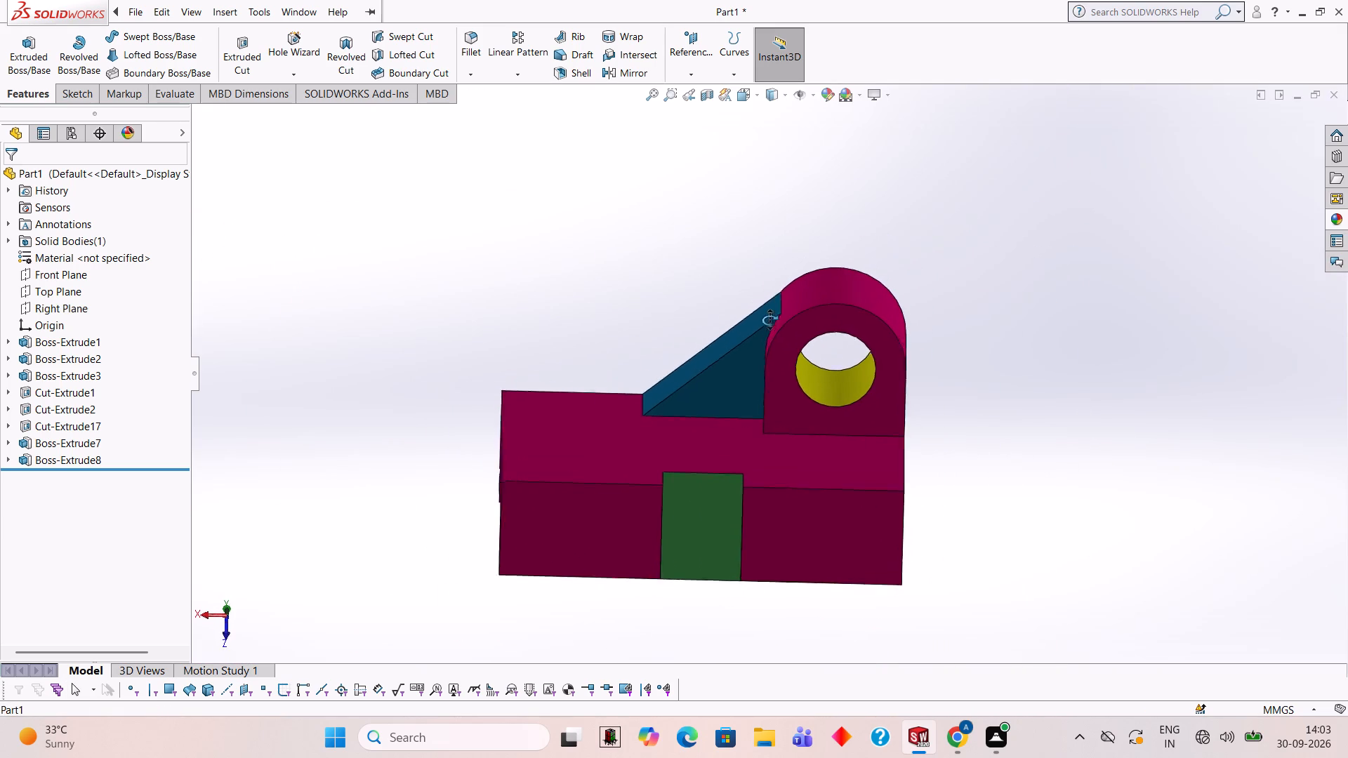
pyautogui.moveTo(769, 320); pyautogui.dragTo(769, 307, button='middle')
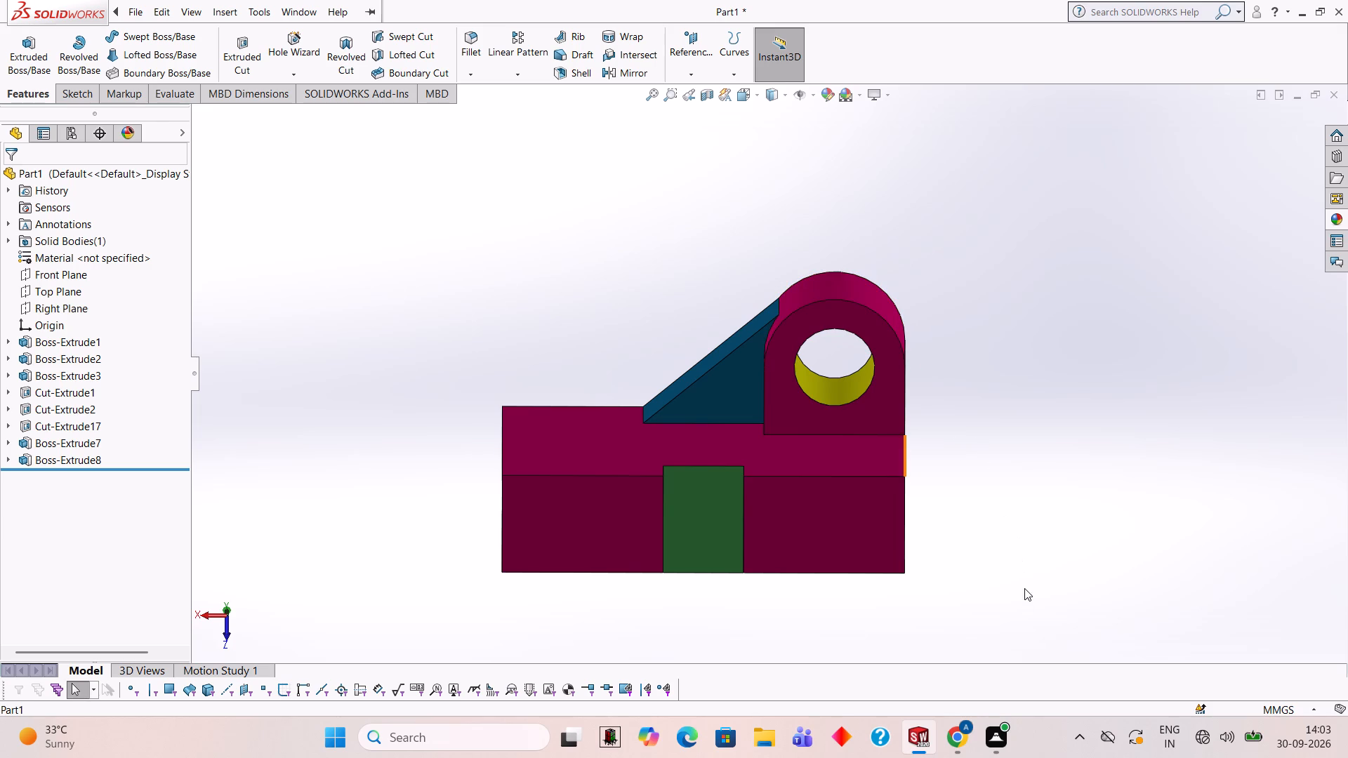
pyautogui.scroll(1, 1069, 603)
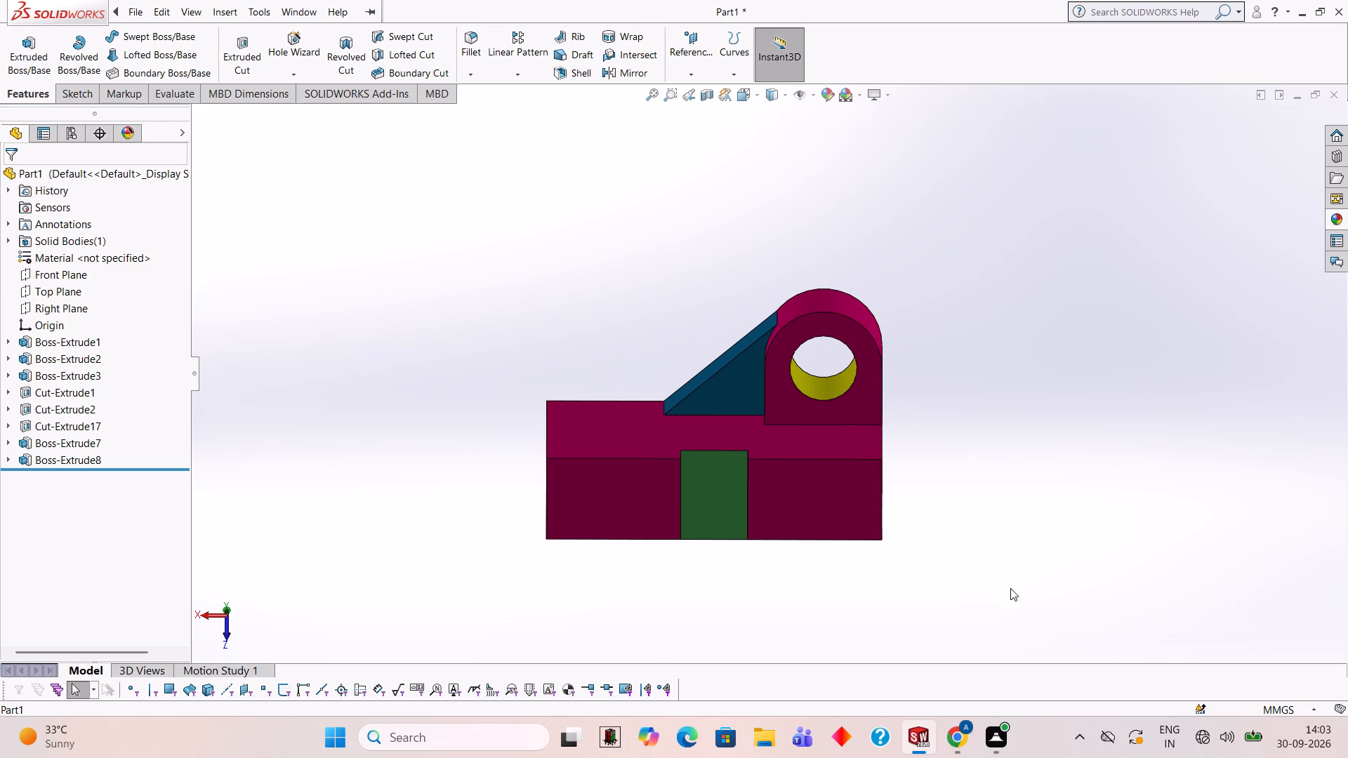
pyautogui.moveTo(1024, 484); pyautogui.dragTo(1048, 568, button='middle')
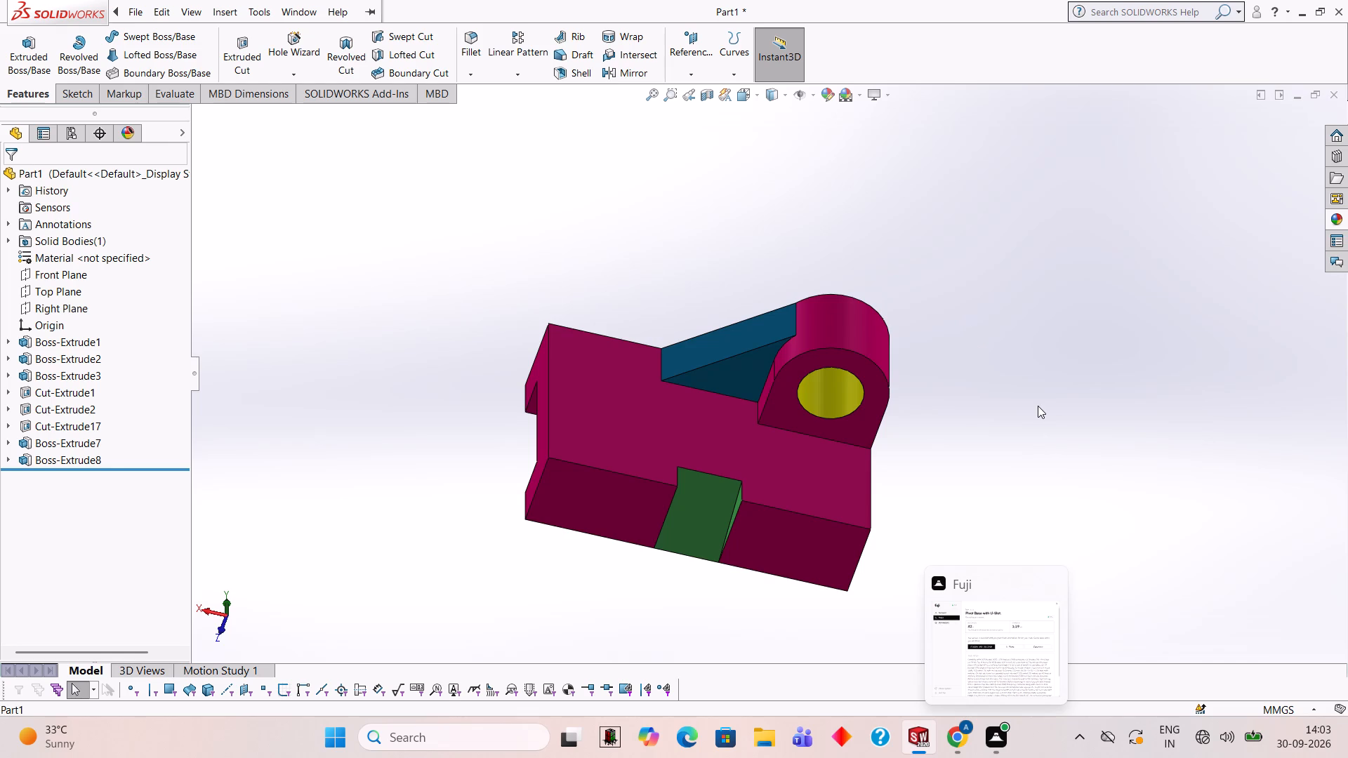
pyautogui.scroll(1, 918, 430)
pyautogui.moveTo(873, 340); pyautogui.dragTo(871, 286, button='middle')
pyautogui.scroll(-2, 804, 348)
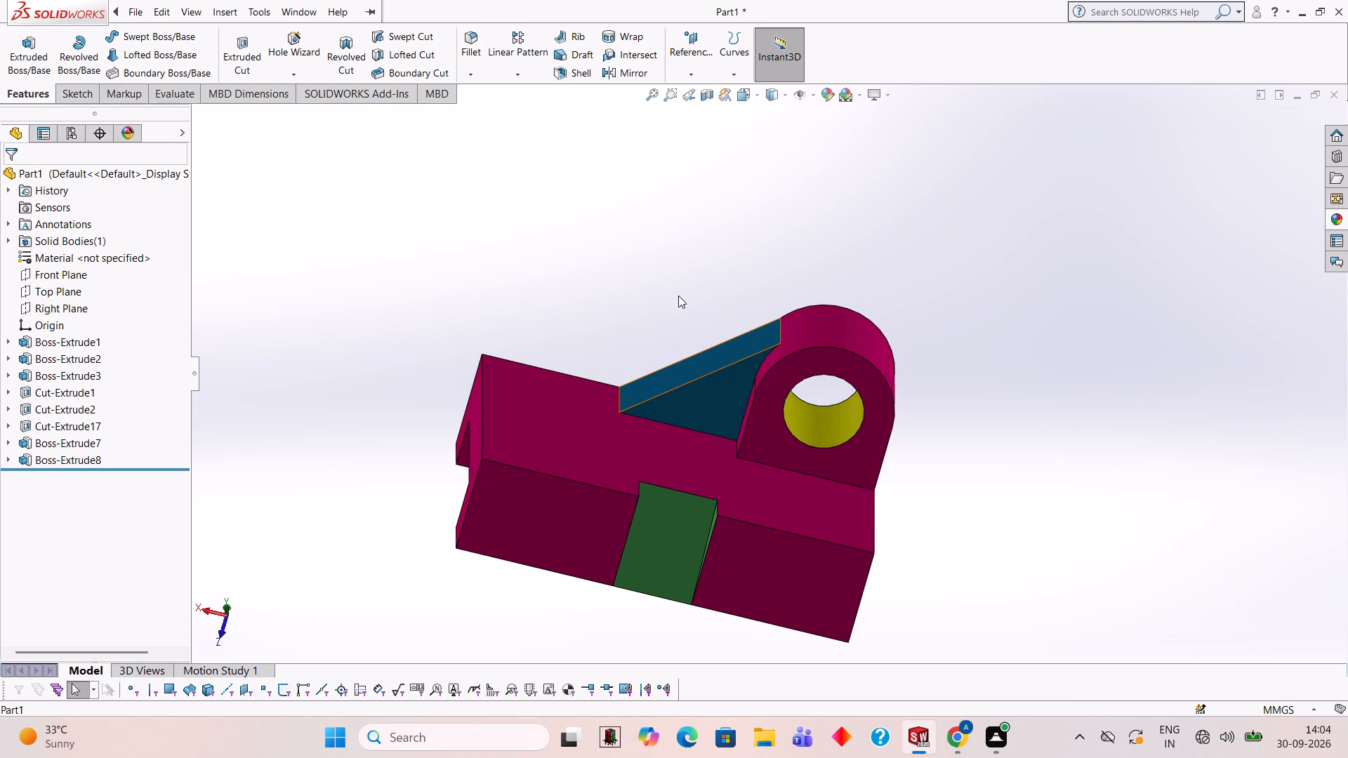
pyautogui.scroll(-1, 682, 297)
pyautogui.scroll(1, 682, 364)
pyautogui.moveTo(633, 366); pyautogui.dragTo(626, 435, button='middle')
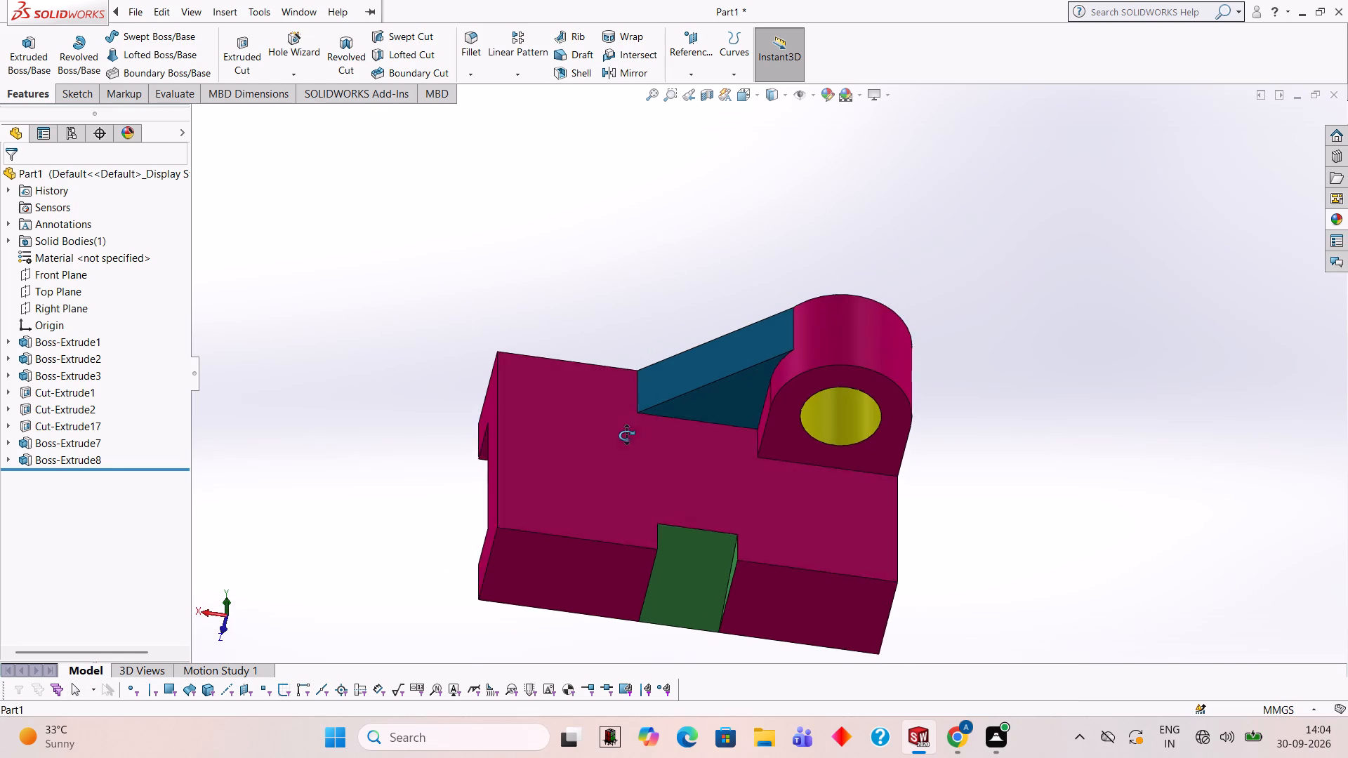
pyautogui.moveTo(626, 435); pyautogui.dragTo(626, 435, button='middle')
pyautogui.scroll(-2, 635, 432)
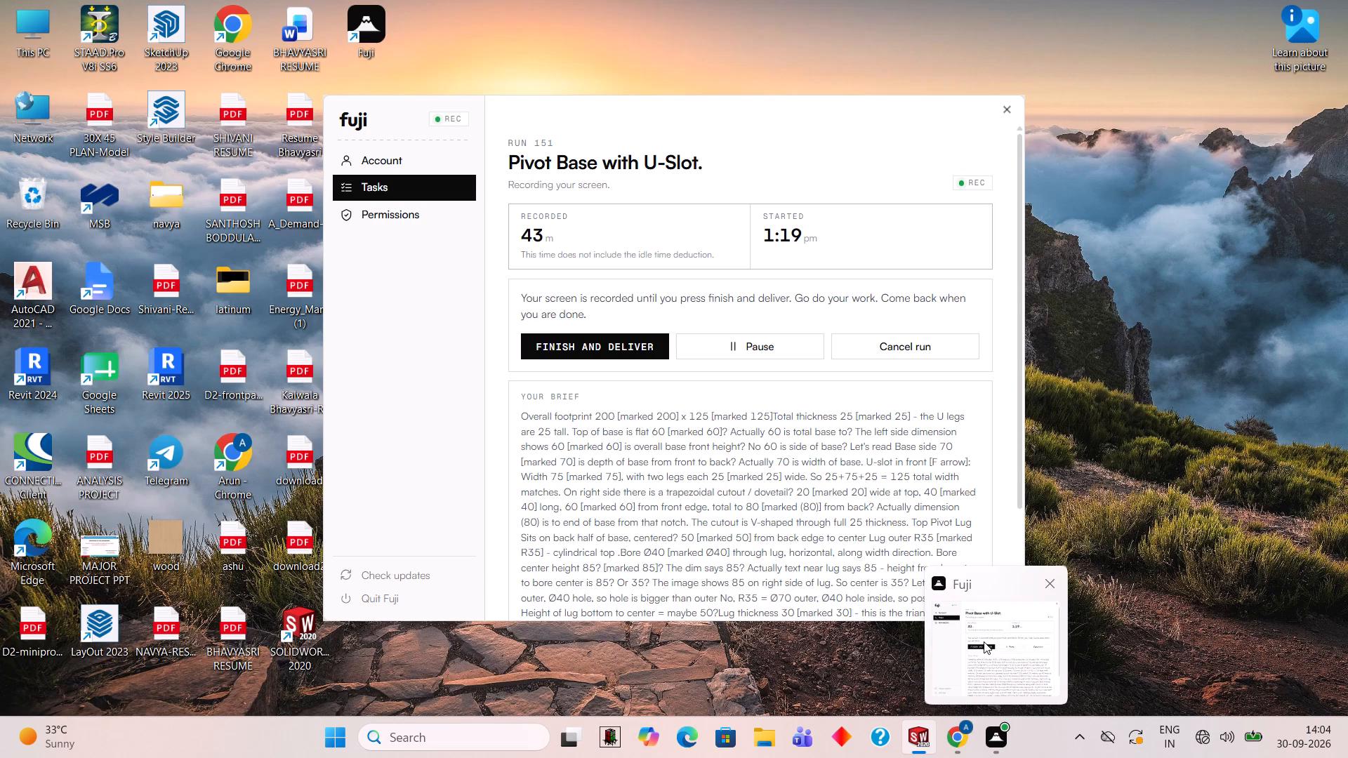
pyautogui.scroll(2, 1021, 403)
pyautogui.moveTo(1063, 453); pyautogui.dragTo(1043, 415, button='middle')
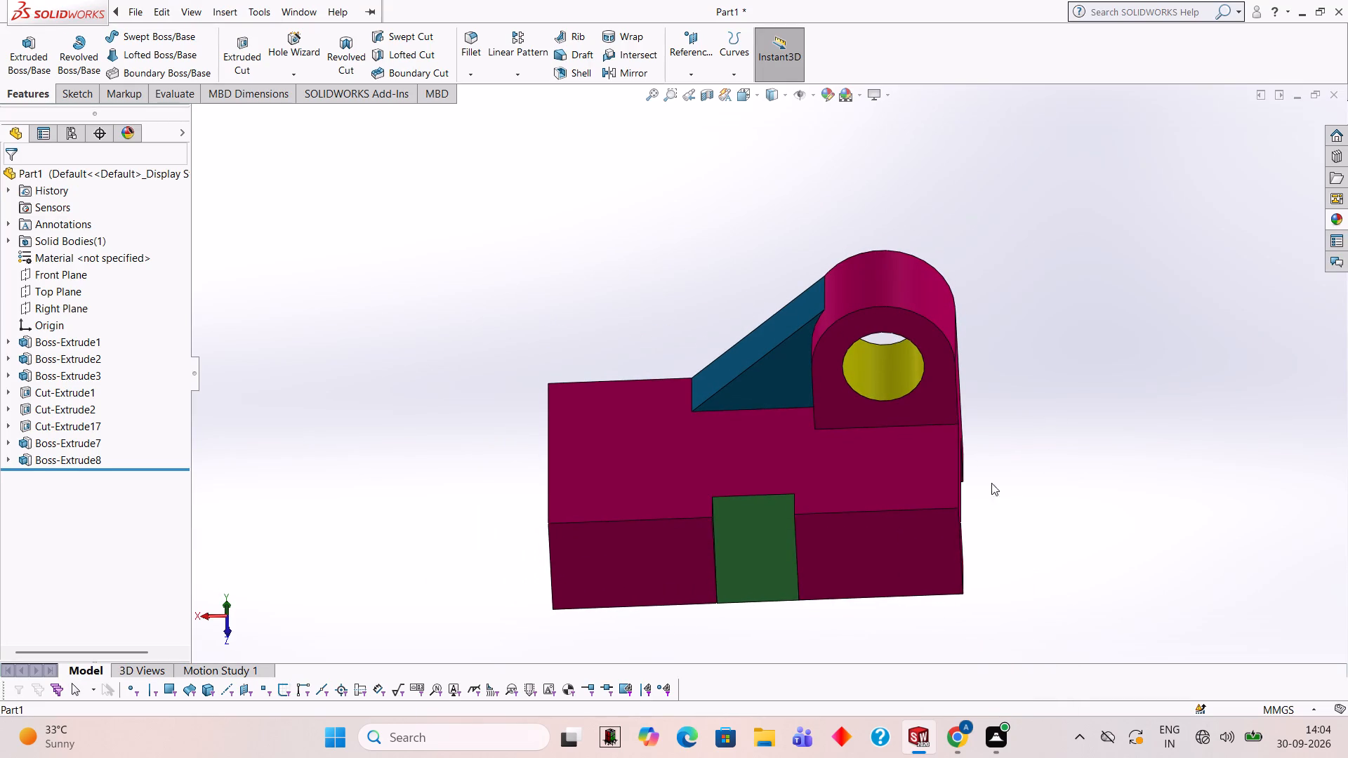
pyautogui.scroll(1, 1118, 451)
pyautogui.scroll(-1, 1116, 450)
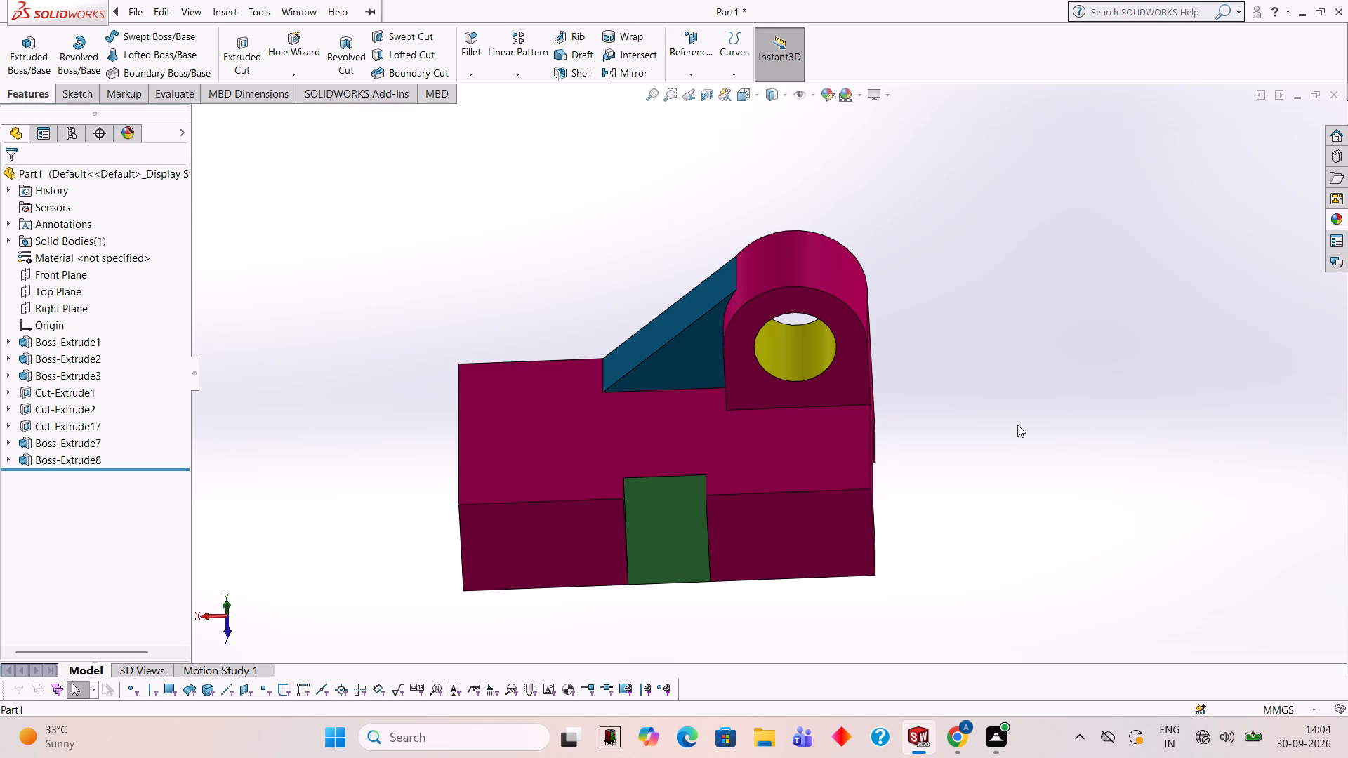
pyautogui.middleClick(944, 352)
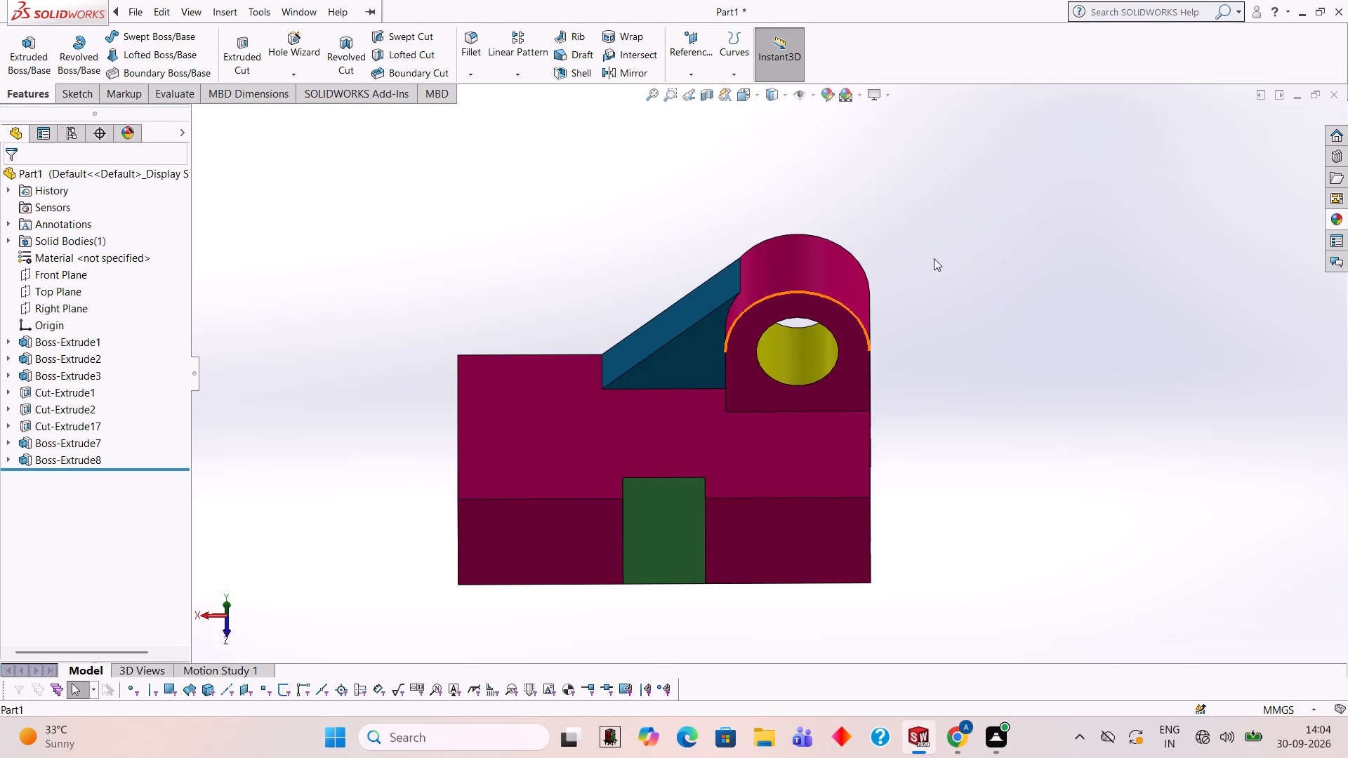
# Apply the red Solid appearance to the lug's curved outer face.
pyautogui.click(1337, 211)
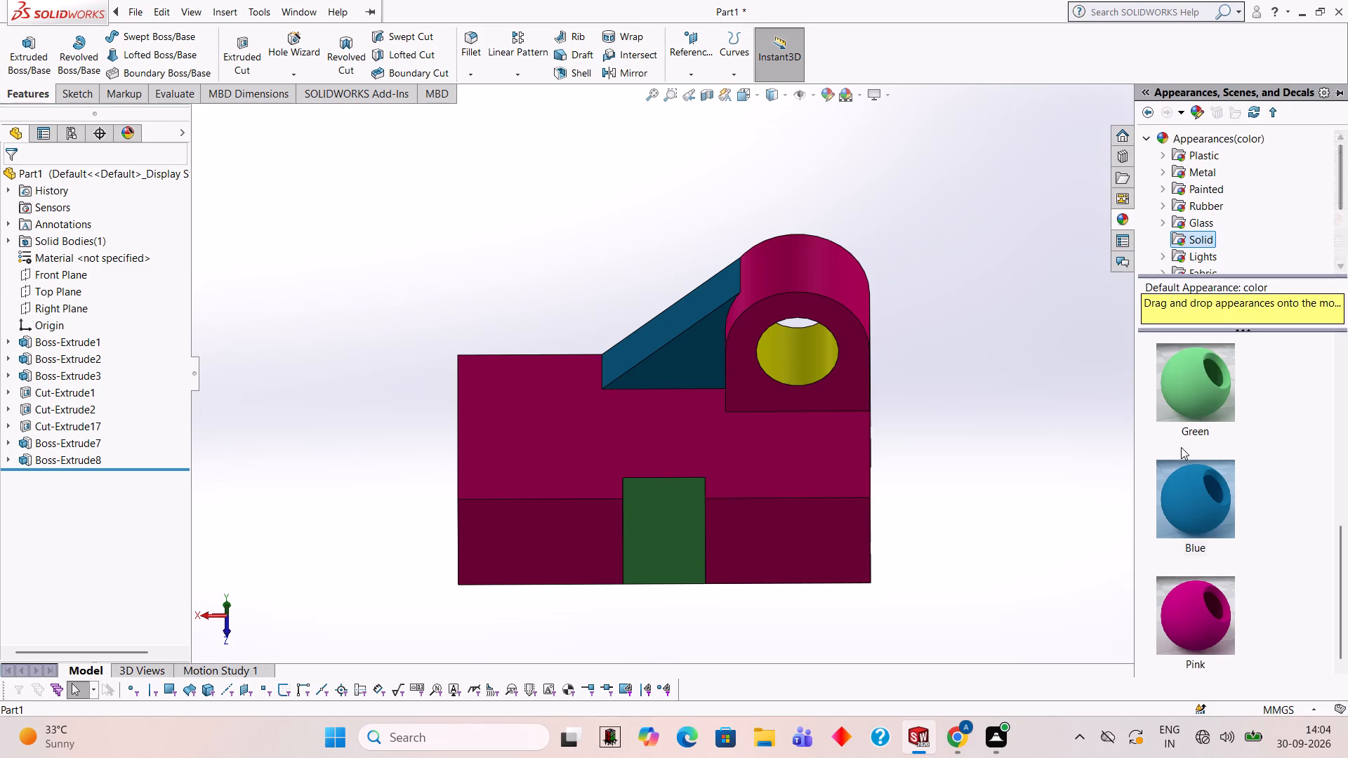
pyautogui.scroll(-5, 1190, 452)
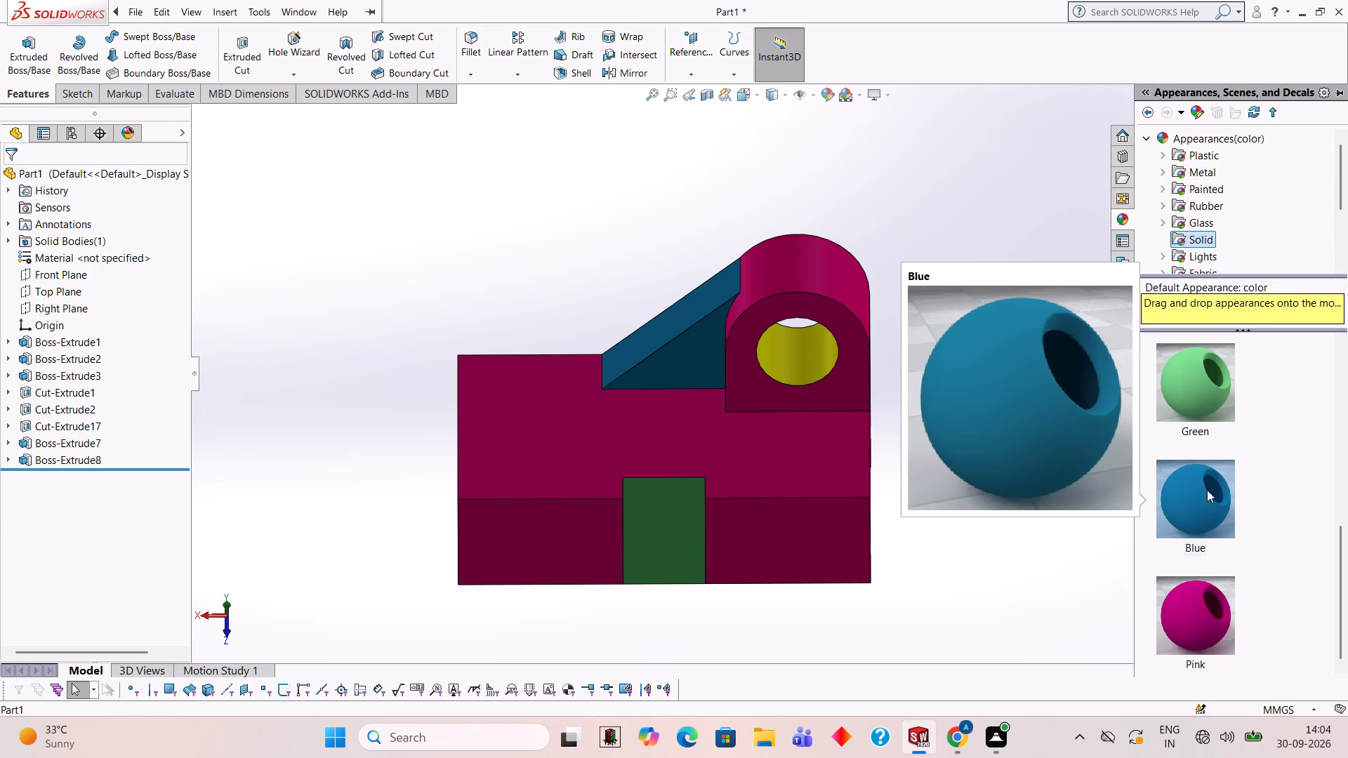
pyautogui.scroll(3, 1208, 478)
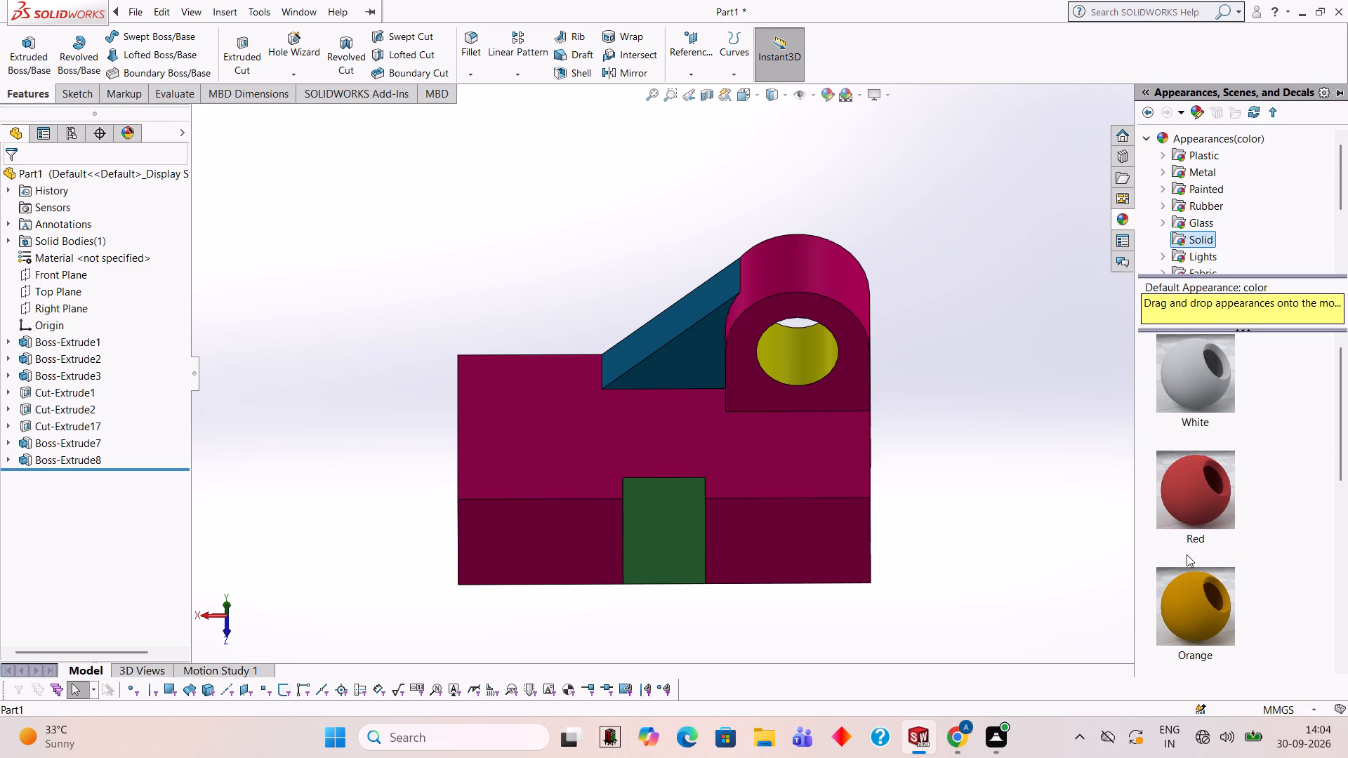
pyautogui.scroll(-4, 1191, 473)
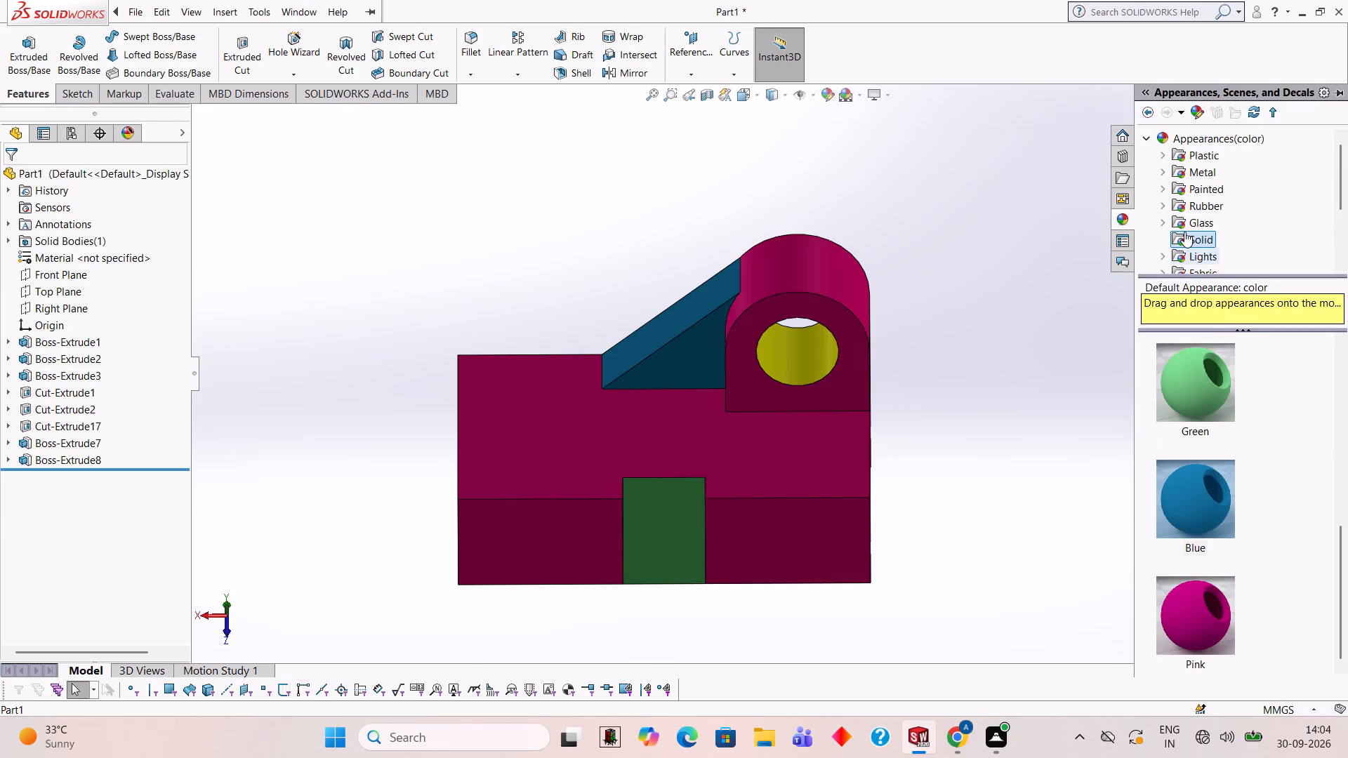
pyautogui.scroll(3, 1201, 372)
pyautogui.moveTo(1192, 488); pyautogui.dragTo(812, 256)
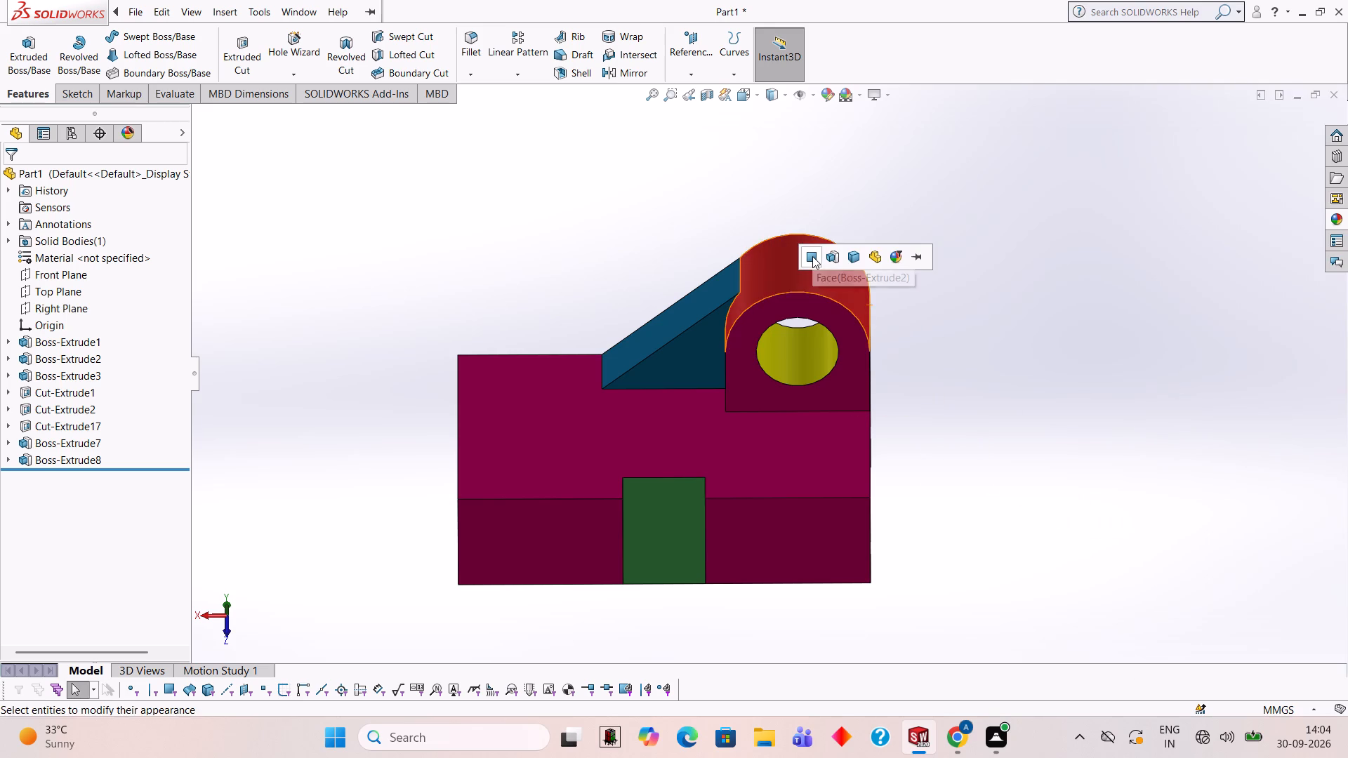
pyautogui.click(812, 256)
# Examine the part from several angles, checking the lug's curved face against the web, bore, channel and notch.
pyautogui.moveTo(1006, 328); pyautogui.dragTo(1137, 427, button='middle')
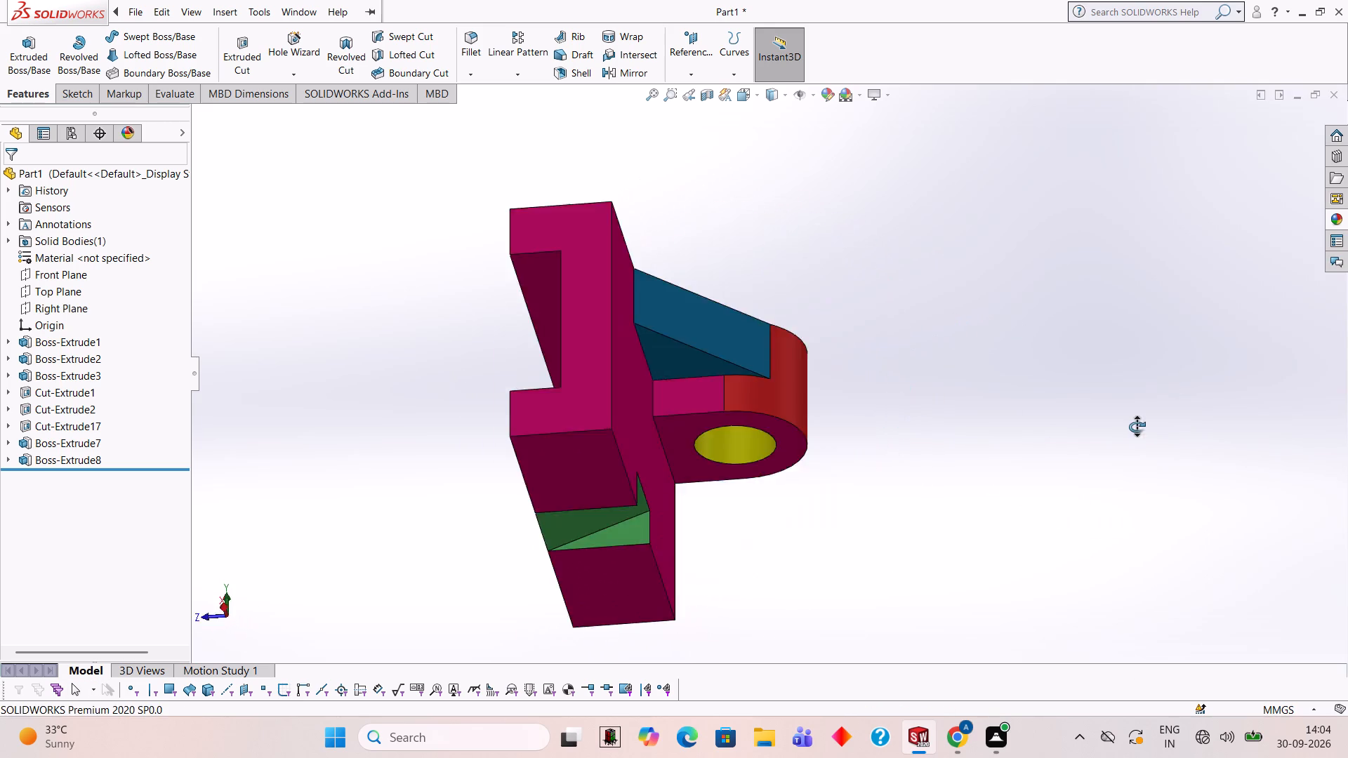
pyautogui.moveTo(1137, 427); pyautogui.dragTo(1022, 277, button='middle')
pyautogui.scroll(2, 1015, 262)
pyautogui.moveTo(996, 307); pyautogui.dragTo(950, 381, button='middle')
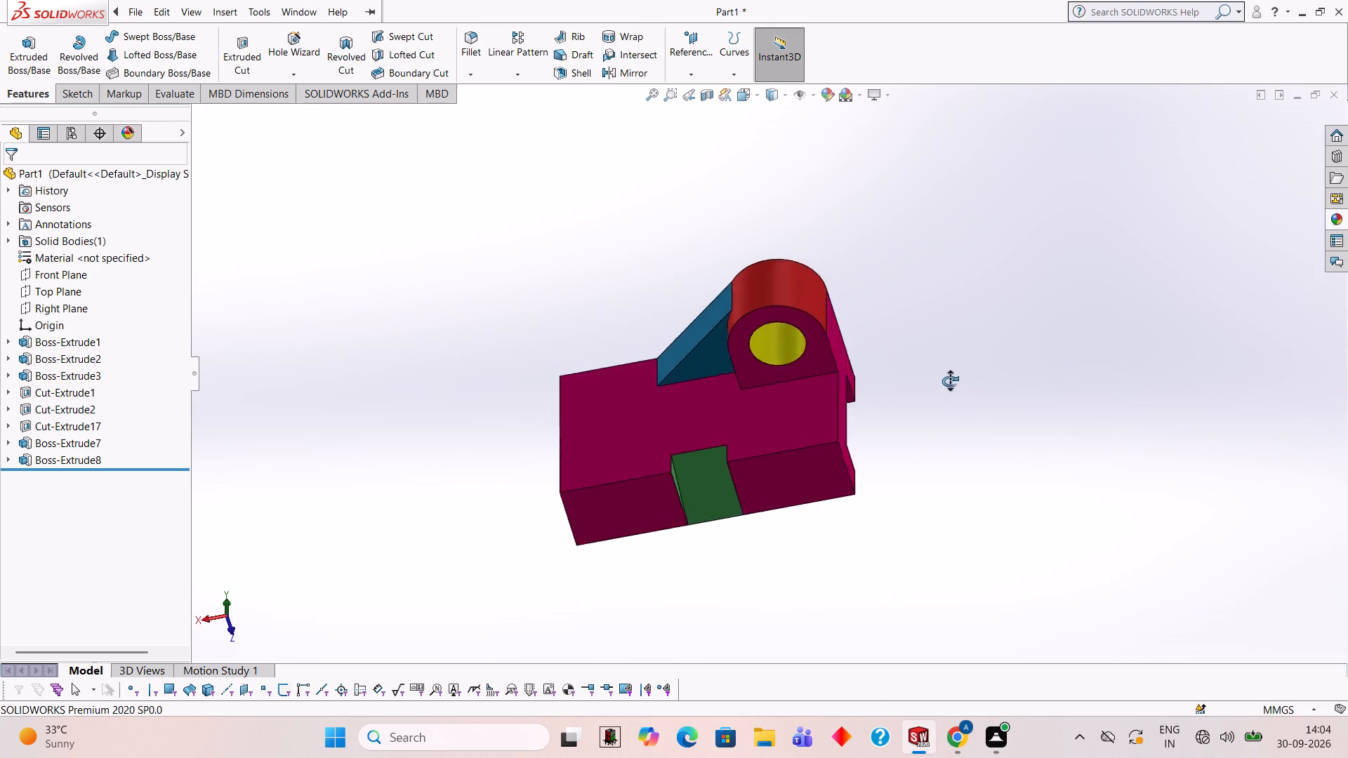
pyautogui.moveTo(950, 381); pyautogui.dragTo(873, 340, button='middle')
pyautogui.scroll(-2, 768, 230)
pyautogui.moveTo(807, 248); pyautogui.dragTo(892, 293, button='middle')
pyautogui.scroll(1, 878, 291)
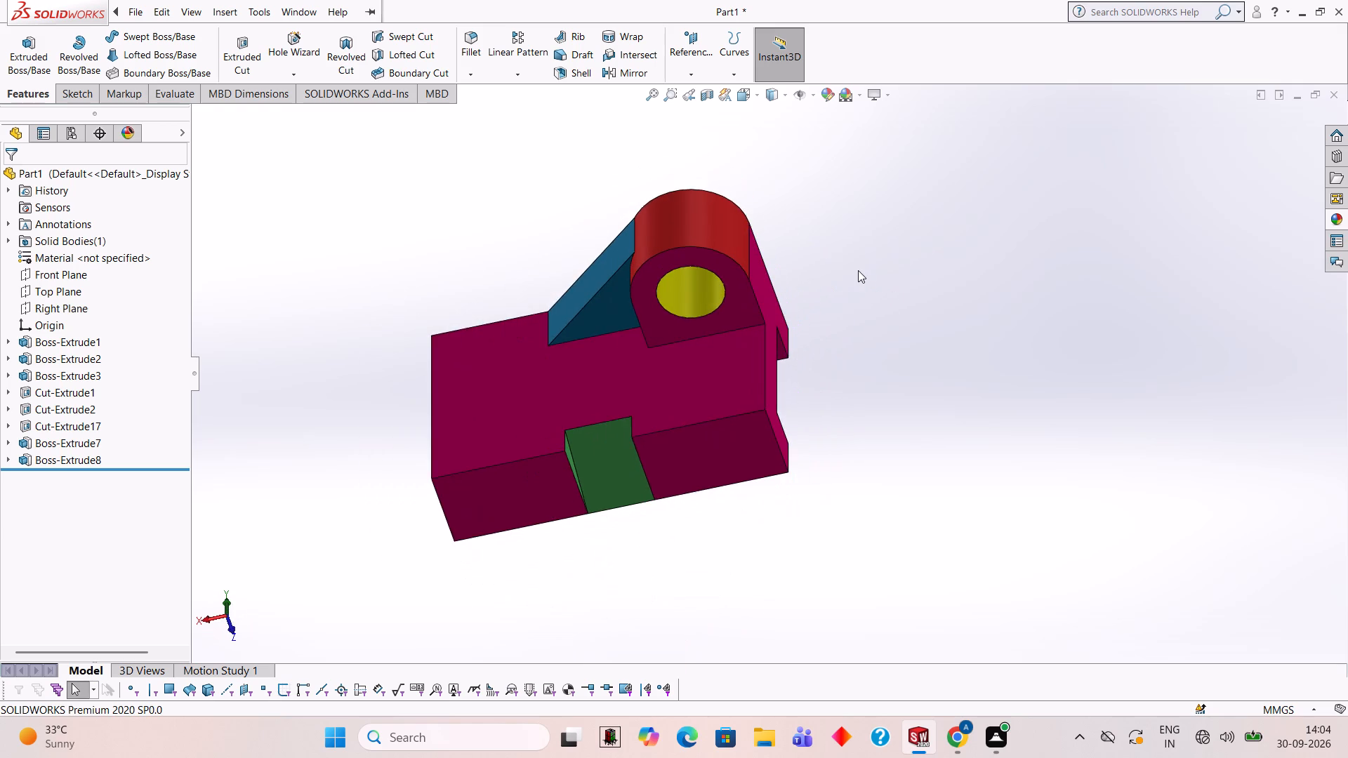
pyautogui.scroll(2, 855, 268)
pyautogui.moveTo(899, 288); pyautogui.dragTo(919, 242, button='middle')
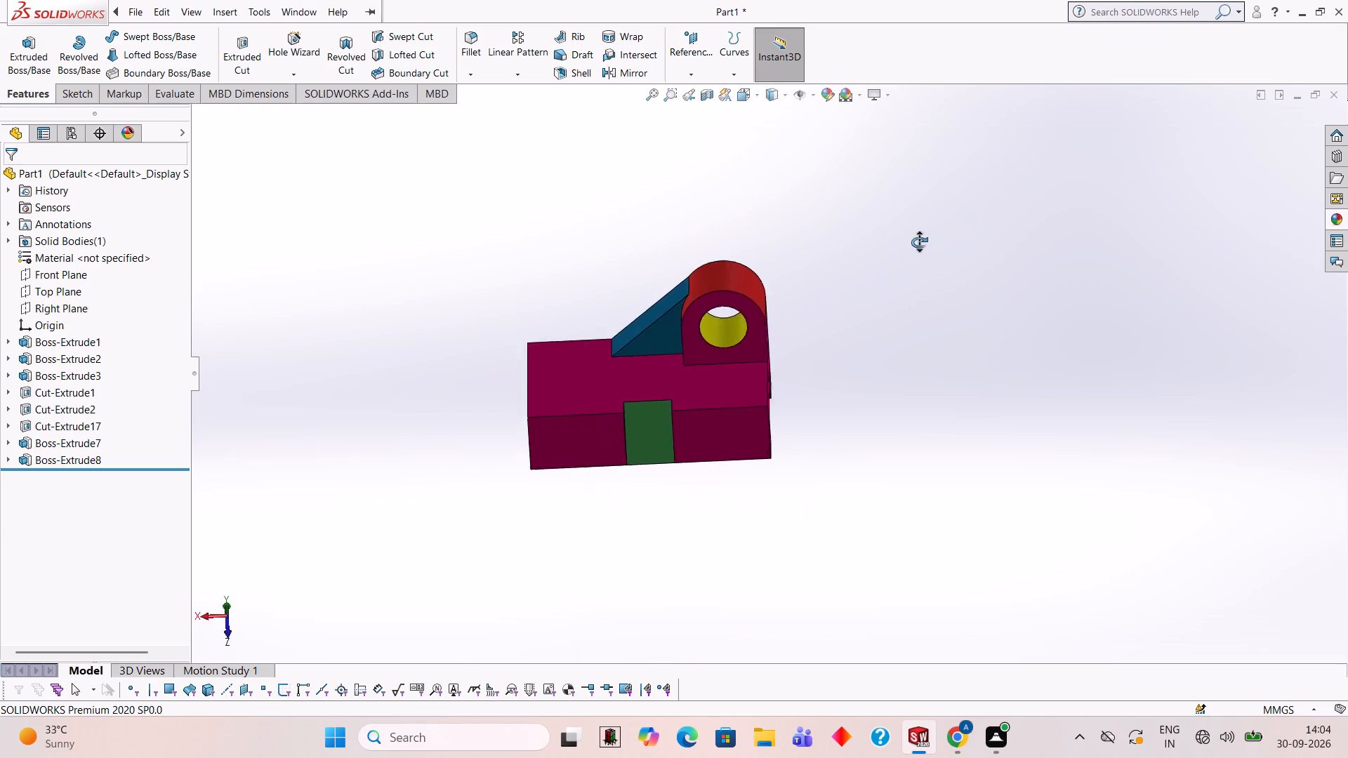
pyautogui.moveTo(919, 242); pyautogui.dragTo(920, 230, button='middle')
pyautogui.moveTo(745, 333); pyautogui.dragTo(767, 288, button='middle')
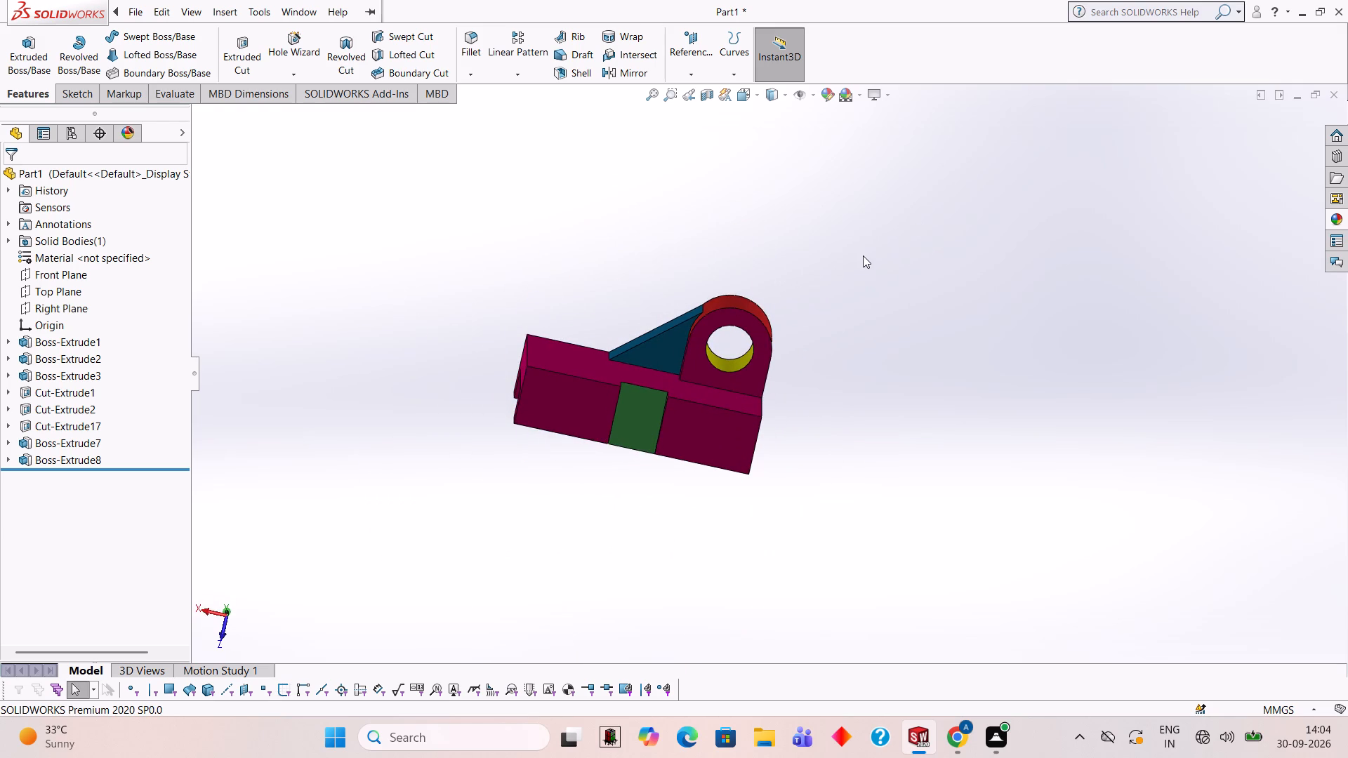
pyautogui.scroll(1, 849, 352)
pyautogui.moveTo(846, 337); pyautogui.dragTo(825, 331, button='middle')
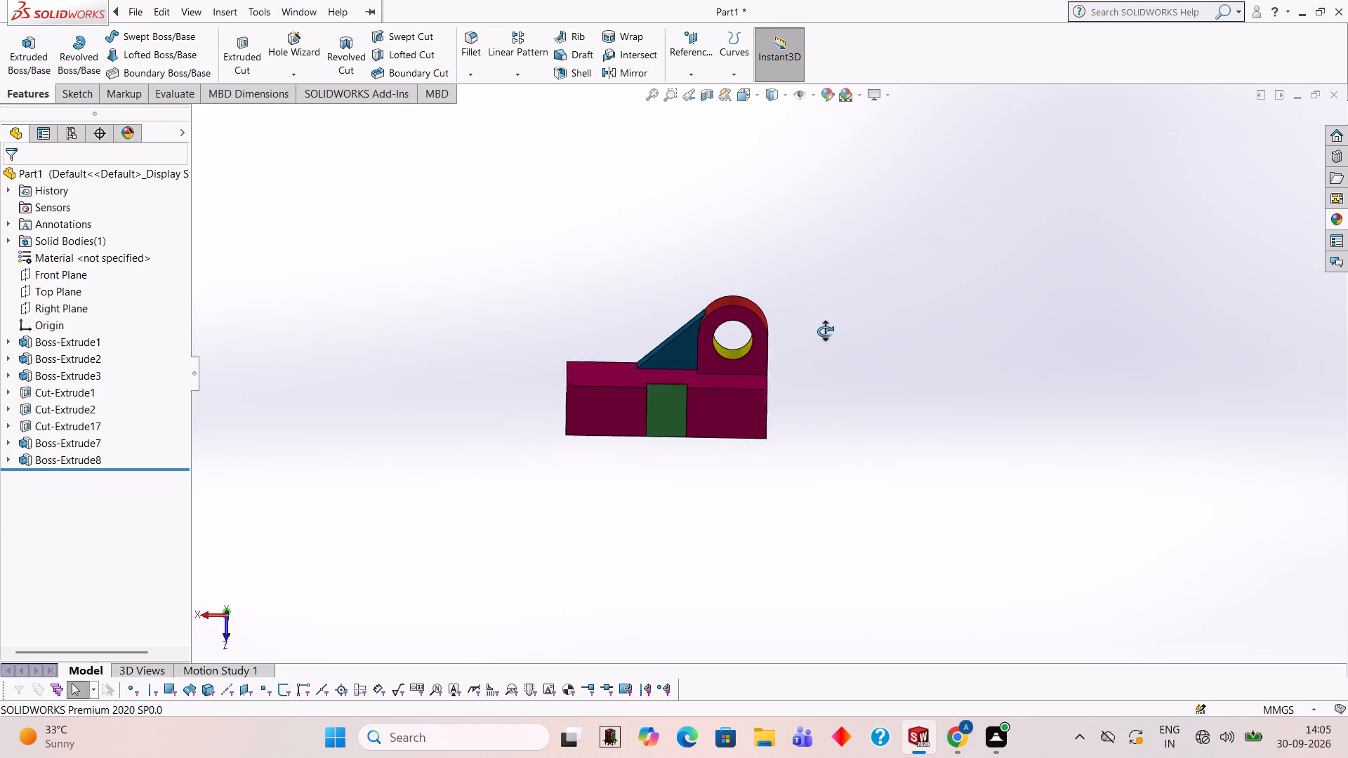
pyautogui.moveTo(825, 331); pyautogui.dragTo(822, 330, button='middle')
pyautogui.scroll(-3, 741, 255)
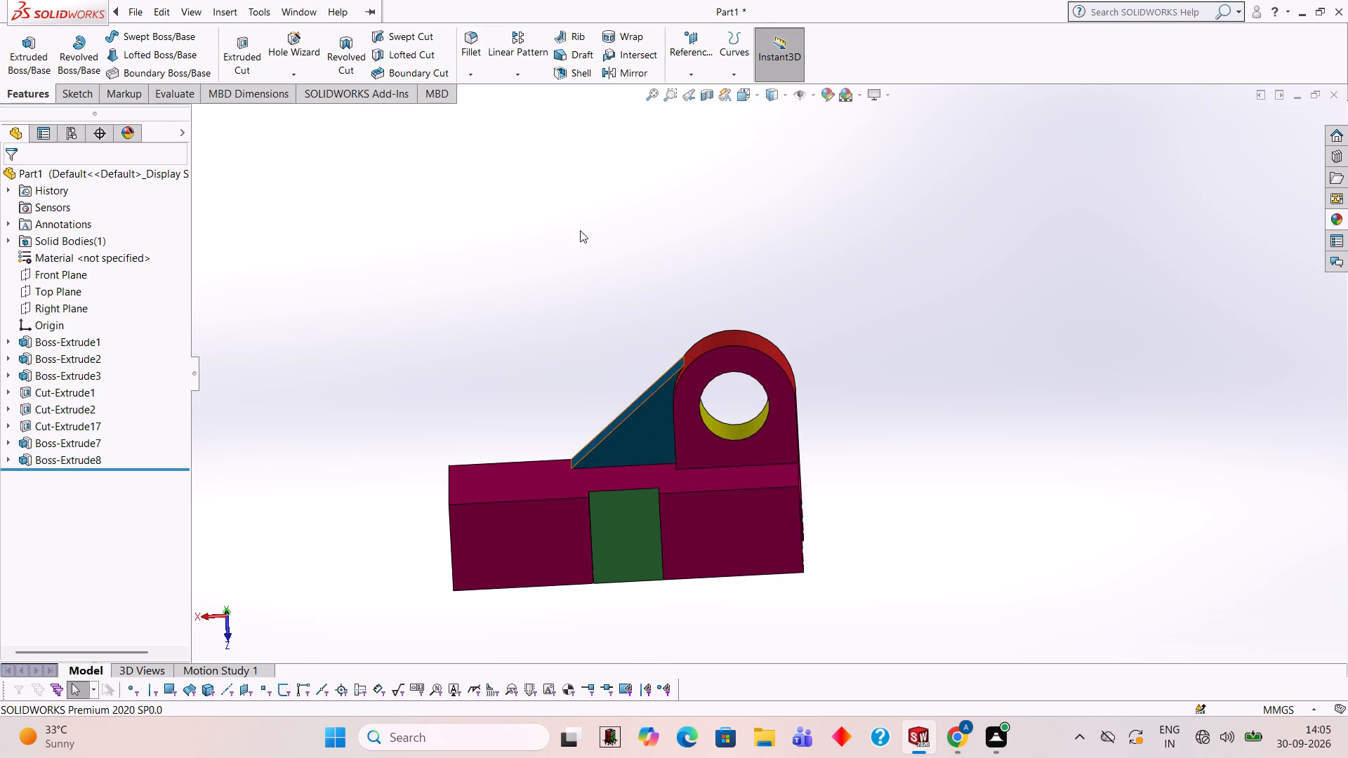
pyautogui.moveTo(602, 252); pyautogui.dragTo(623, 331, button='middle')
pyautogui.scroll(2, 621, 327)
pyautogui.moveTo(620, 351); pyautogui.dragTo(612, 392, button='middle')
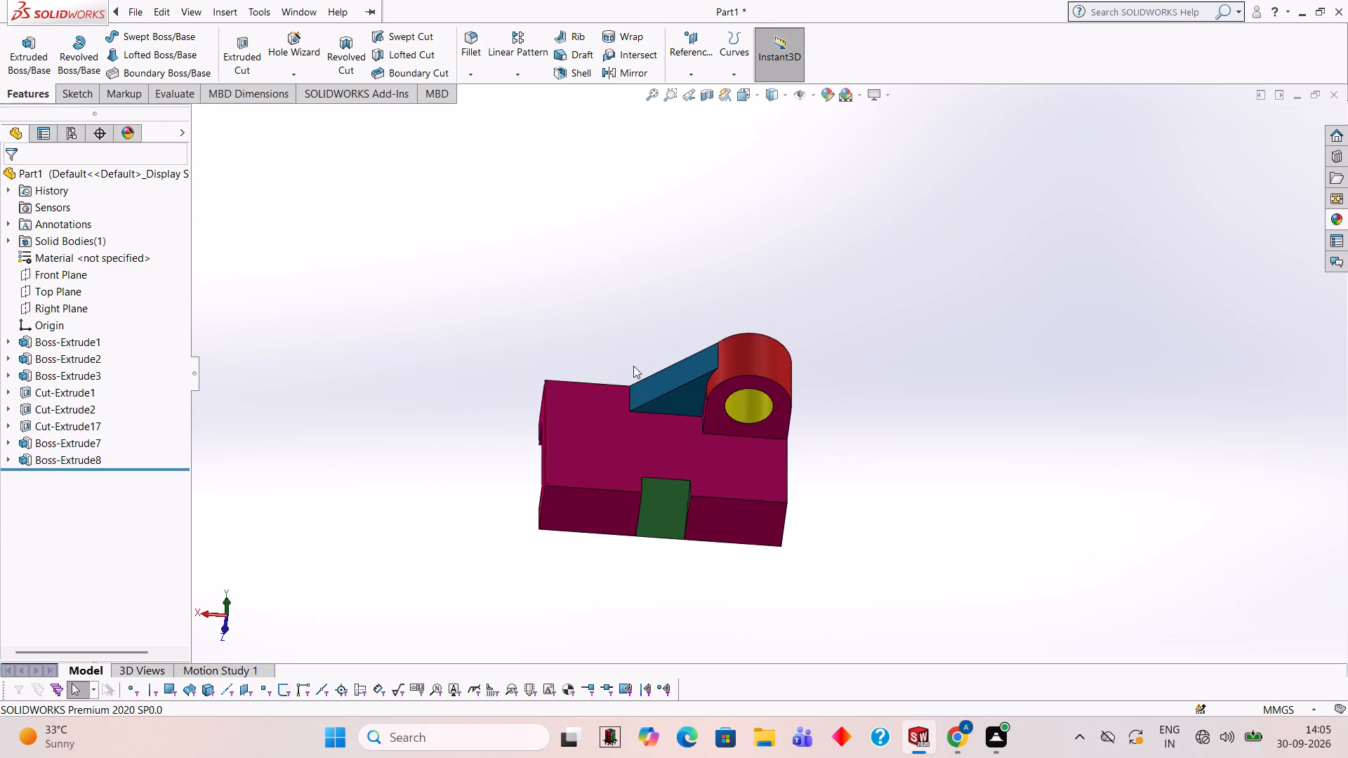
pyautogui.scroll(1, 637, 345)
pyautogui.scroll(-2, 676, 299)
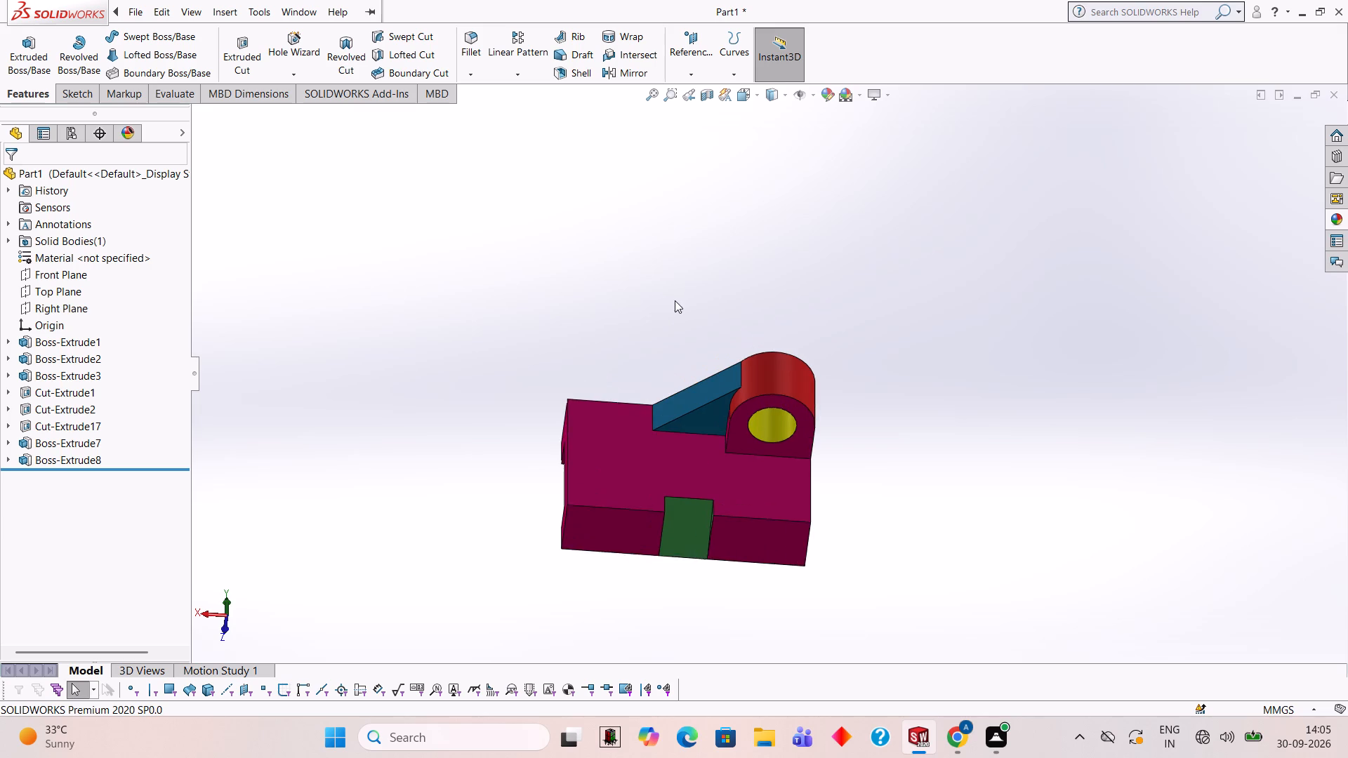
pyautogui.scroll(-1, 675, 477)
pyautogui.scroll(-1, 686, 312)
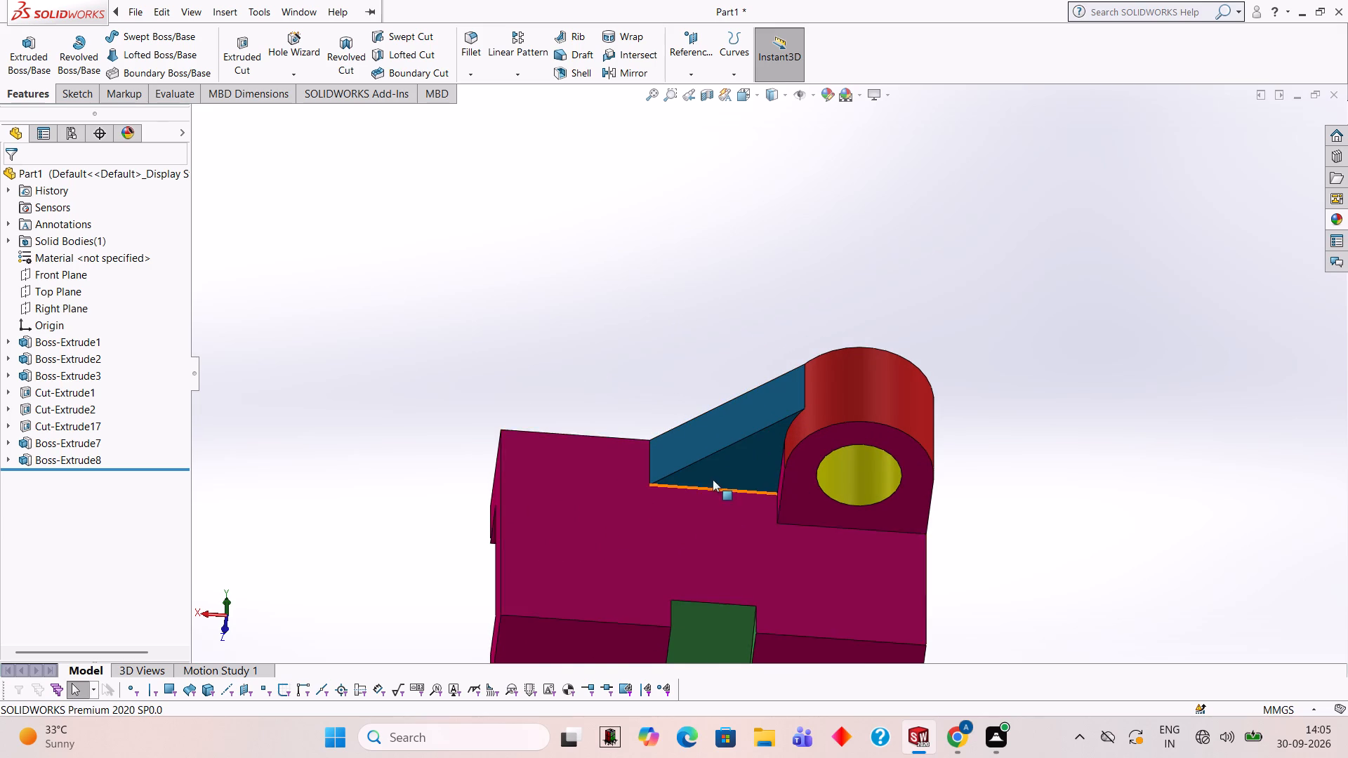
pyautogui.scroll(3, 714, 469)
pyautogui.scroll(-2, 718, 438)
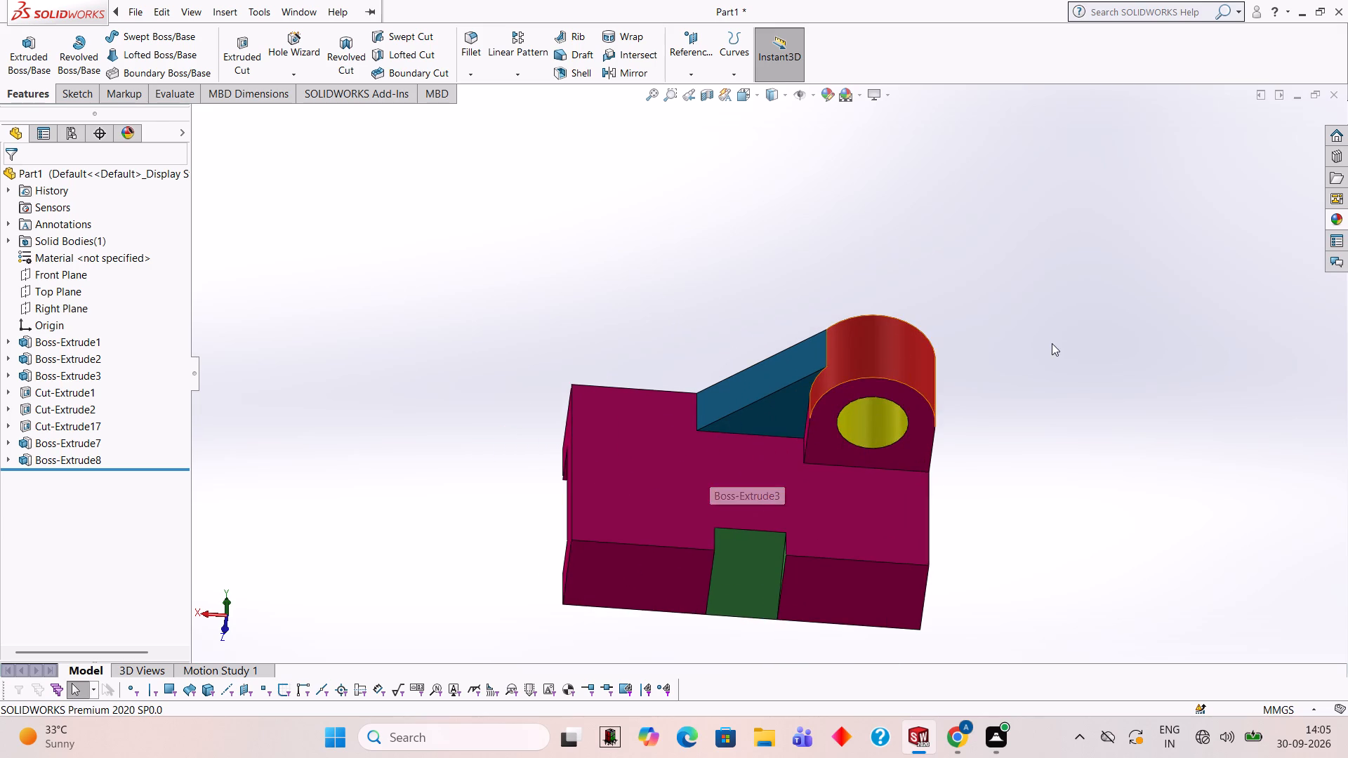
pyautogui.moveTo(1052, 343); pyautogui.dragTo(1035, 297, button='middle')
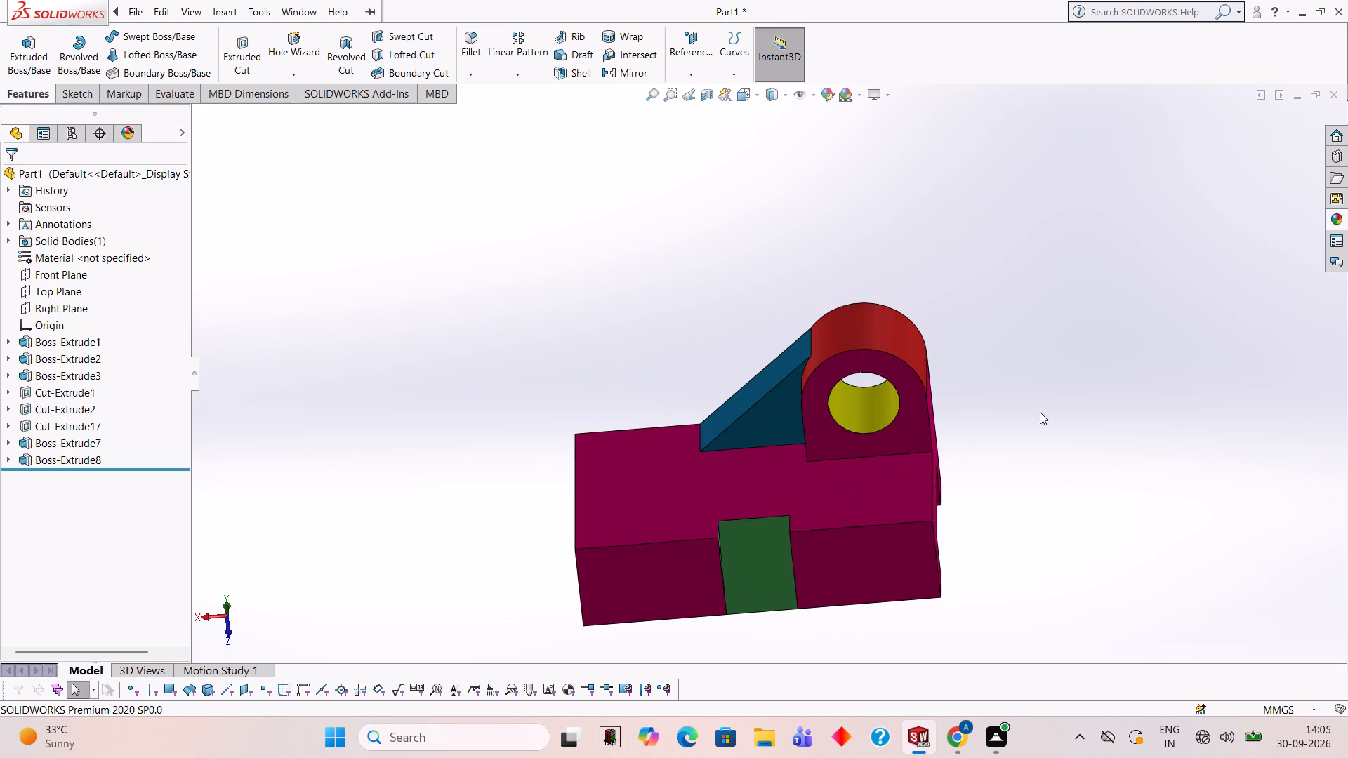
pyautogui.moveTo(1057, 397); pyautogui.dragTo(1069, 348, button='middle')
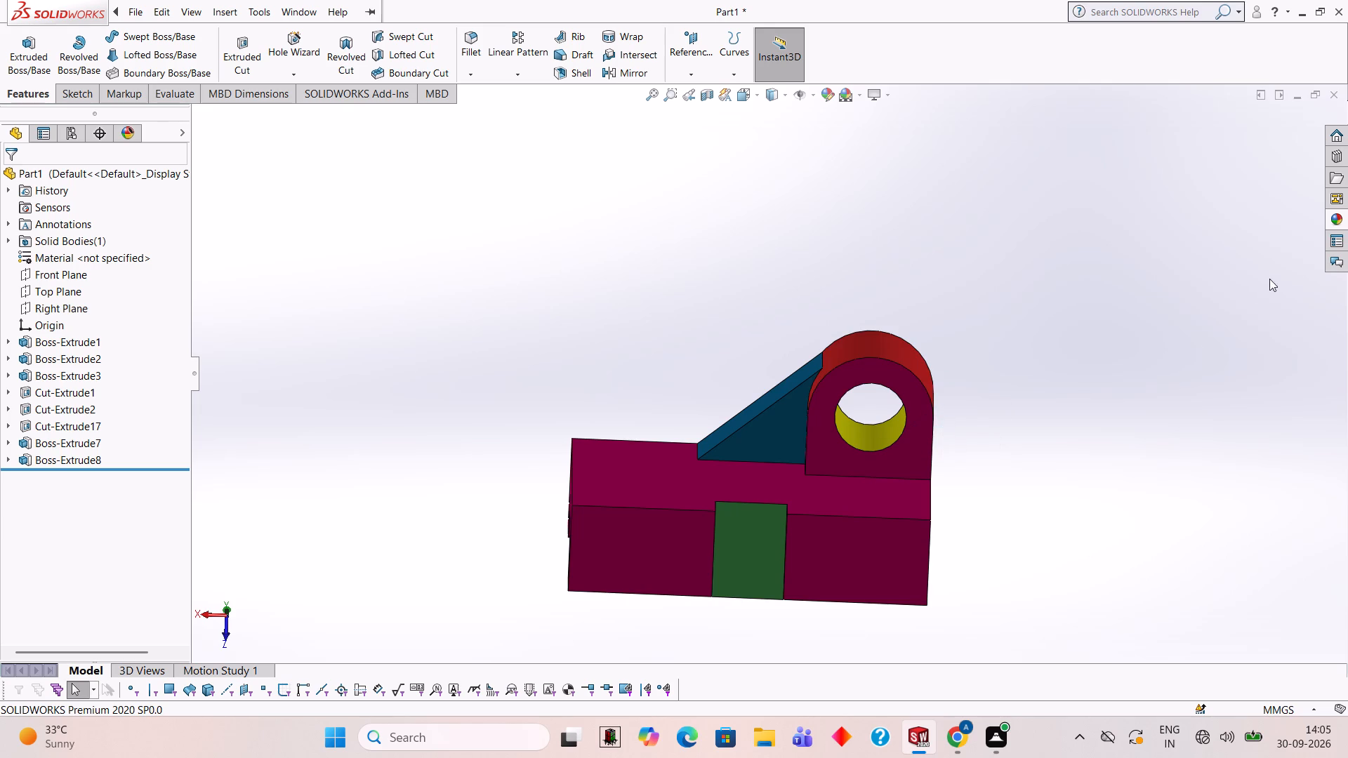
# Apply the red Solid appearance to the lug's flat face around the hole, on the notch side.
pyautogui.click(1342, 215)
pyautogui.moveTo(1200, 482); pyautogui.dragTo(1204, 484)
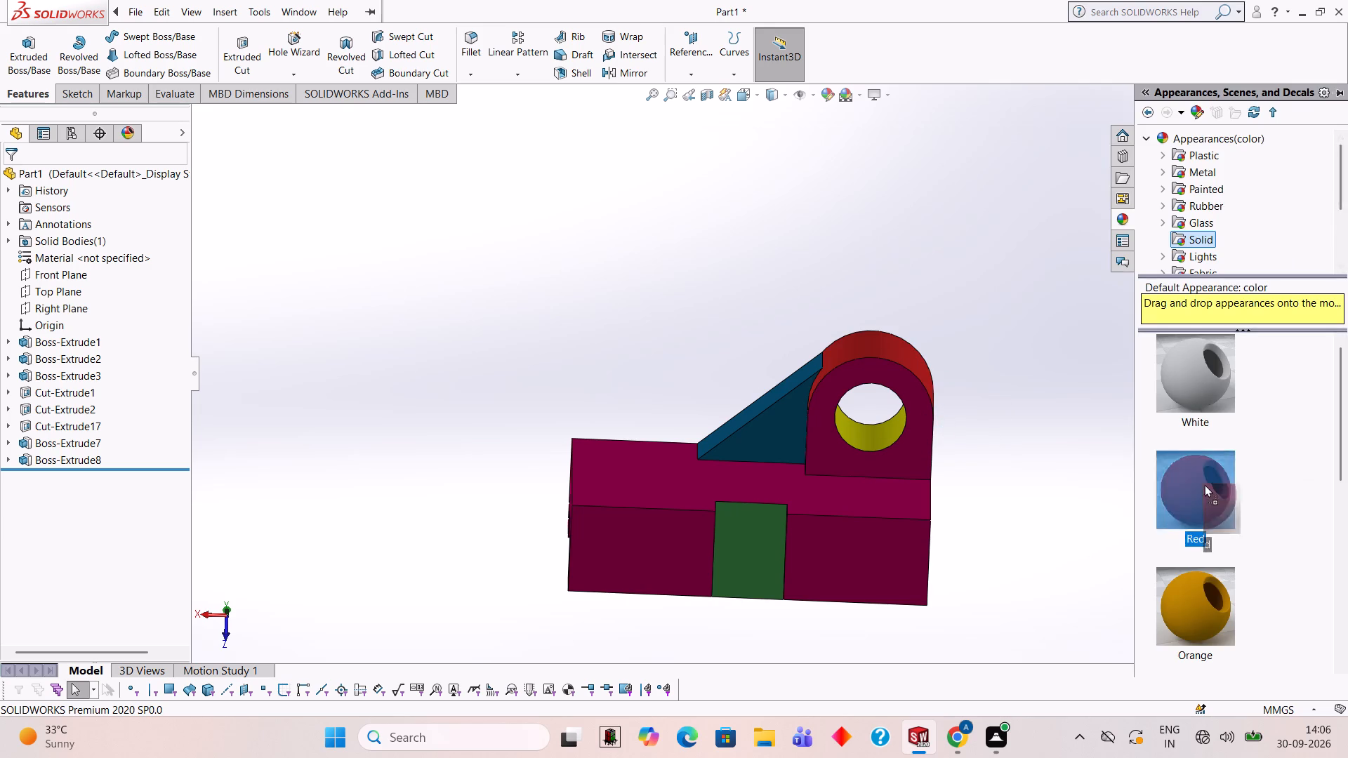
pyautogui.moveTo(1204, 484); pyautogui.dragTo(875, 364)
pyautogui.click(875, 364)
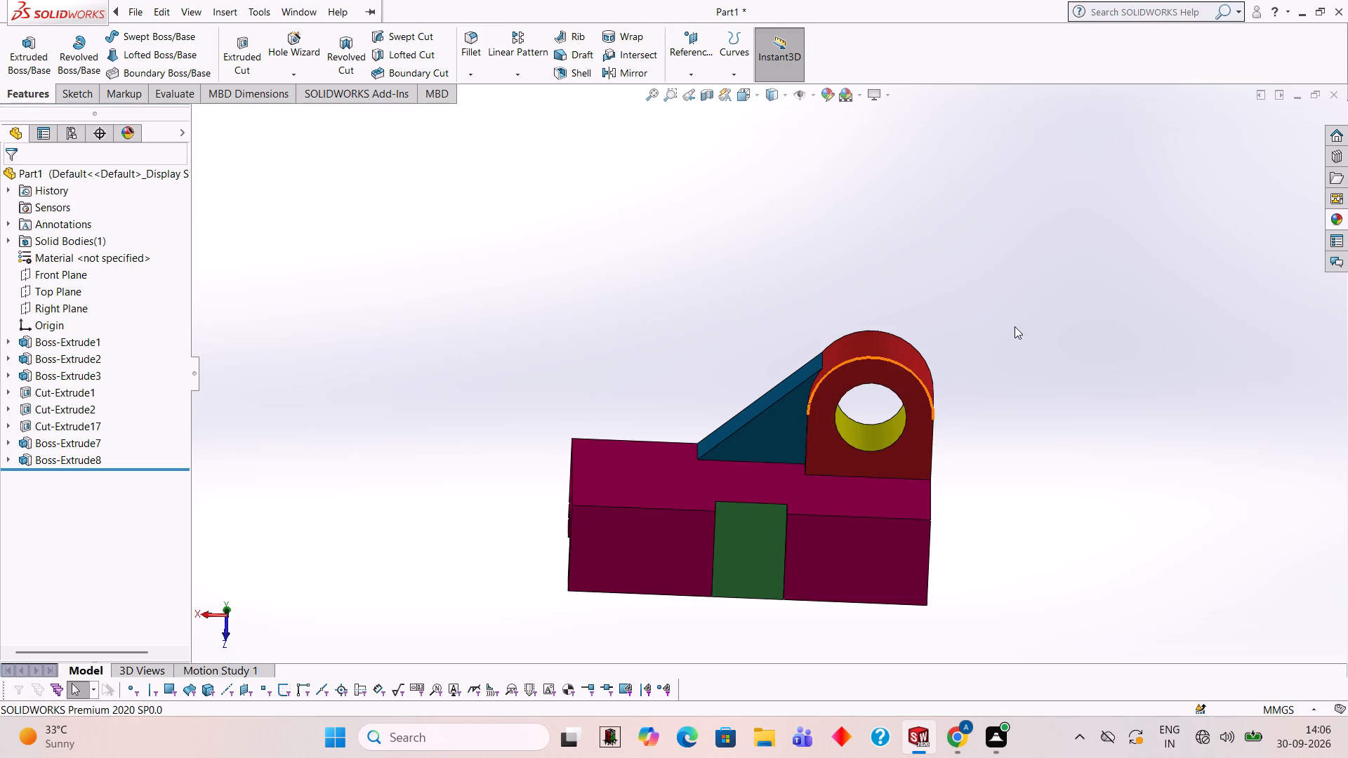
pyautogui.moveTo(1015, 326); pyautogui.dragTo(985, 417, button='middle')
pyautogui.scroll(1, 988, 411)
pyautogui.moveTo(991, 406); pyautogui.dragTo(999, 357, button='middle')
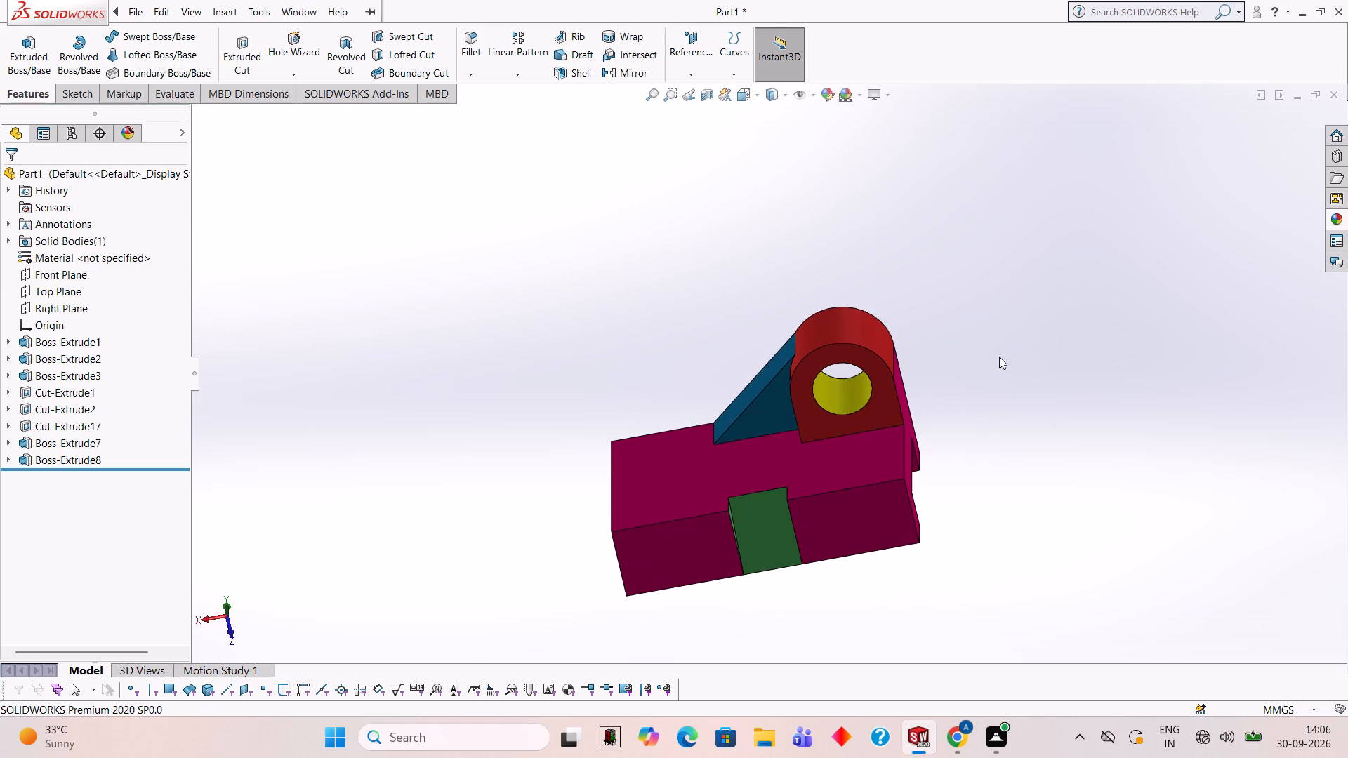
# Save the part in the Documents folder as a SOLIDWORKS Part file named LLLLLLLL.
pyautogui.moveTo(975, 449); pyautogui.dragTo(983, 453, button='middle')
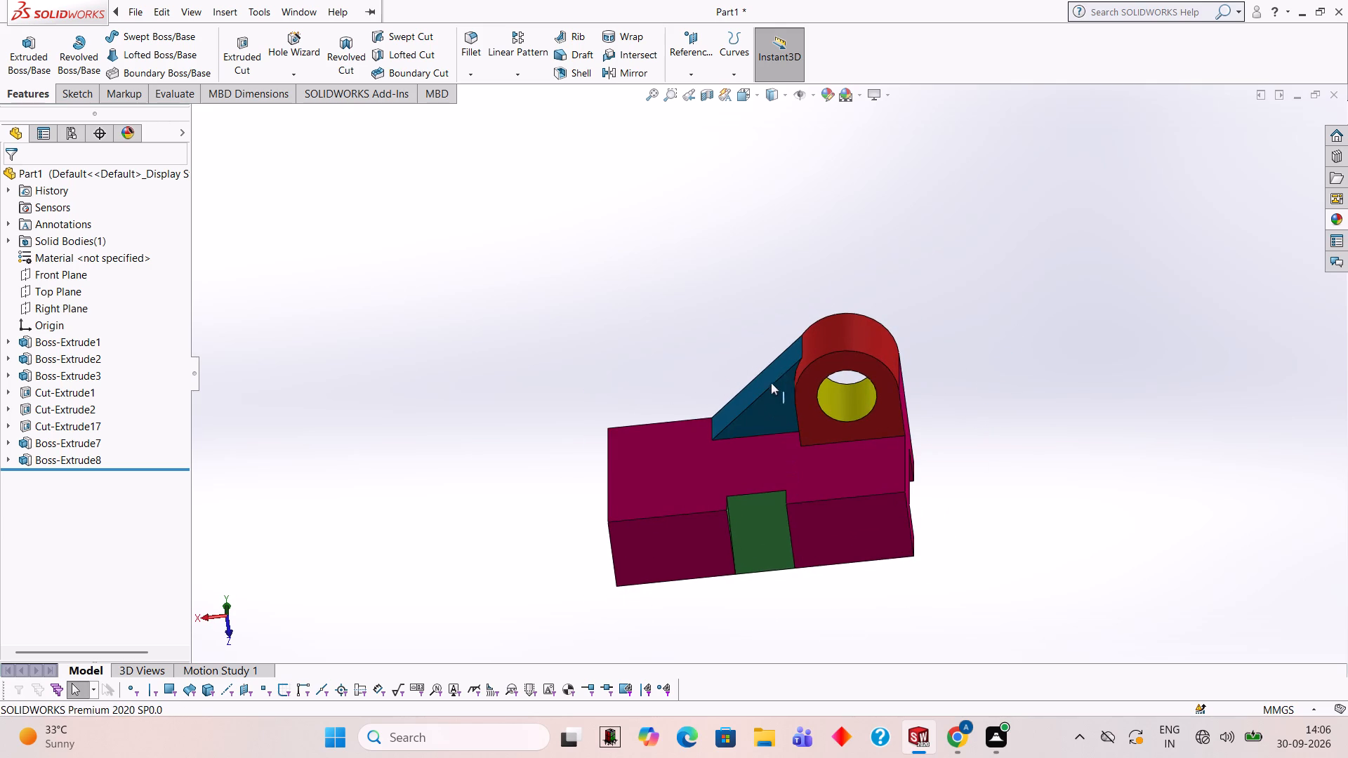
pyautogui.middleClick(885, 310)
pyautogui.moveTo(849, 696); pyautogui.dragTo(850, 696, button='middle')
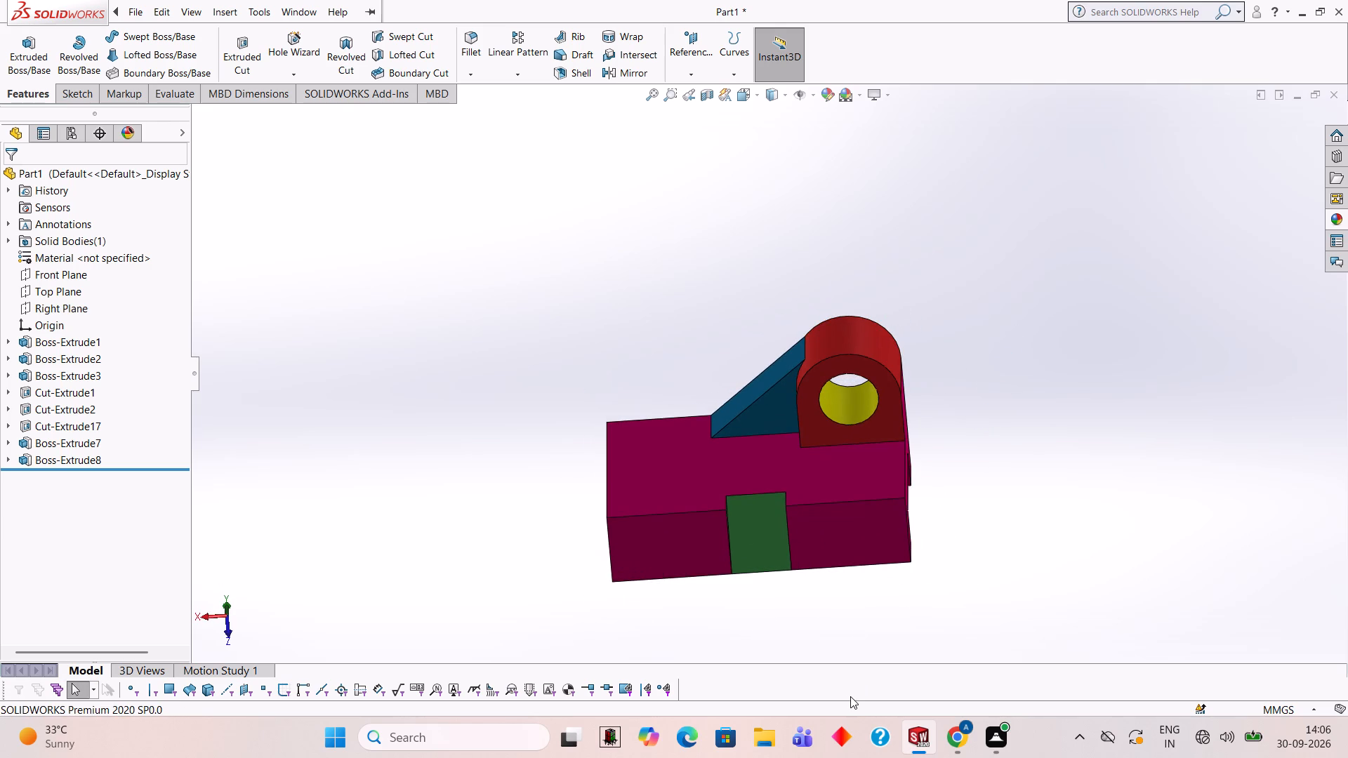
pyautogui.moveTo(850, 696); pyautogui.dragTo(865, 615, button='middle')
pyautogui.moveTo(916, 526); pyautogui.dragTo(922, 492, button='middle')
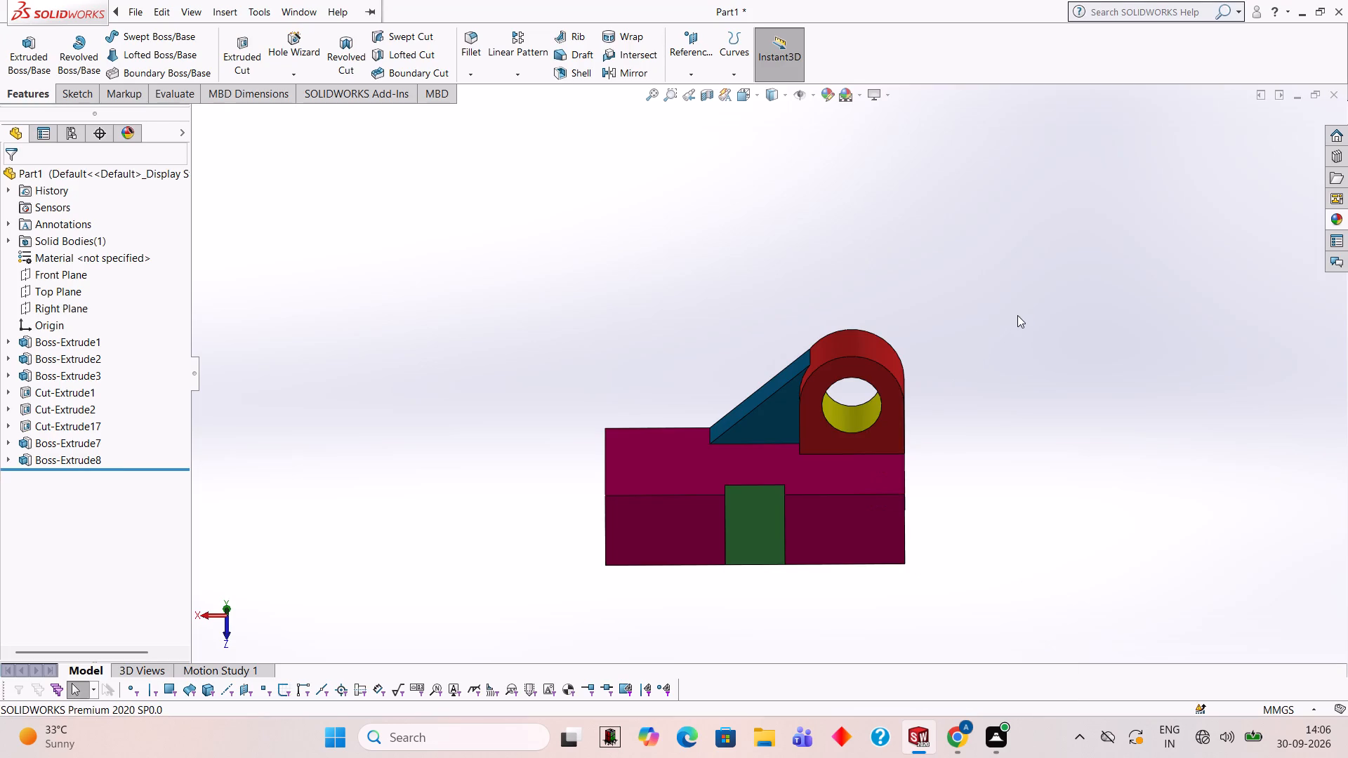
pyautogui.hotkey('ctrl', 's')
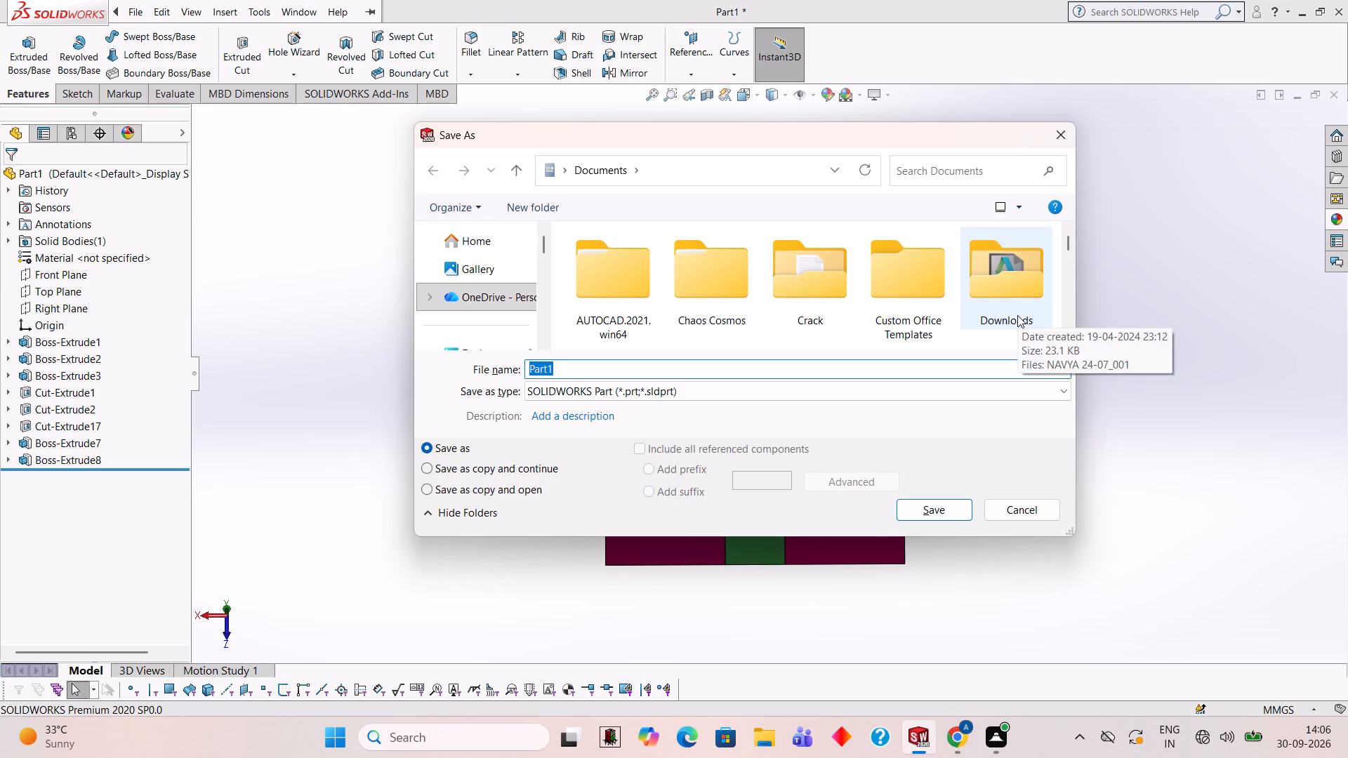
pyautogui.write('LLLLLLLL')
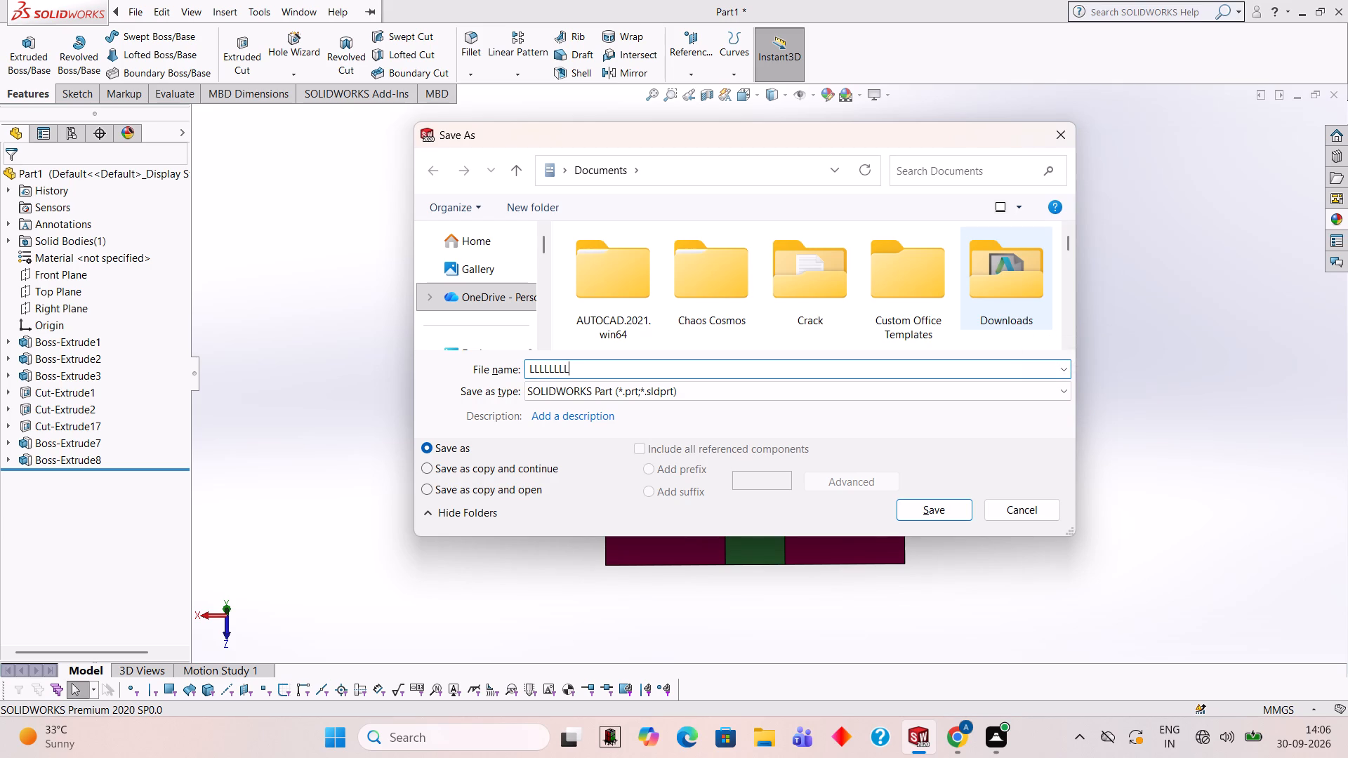
pyautogui.click(925, 512)
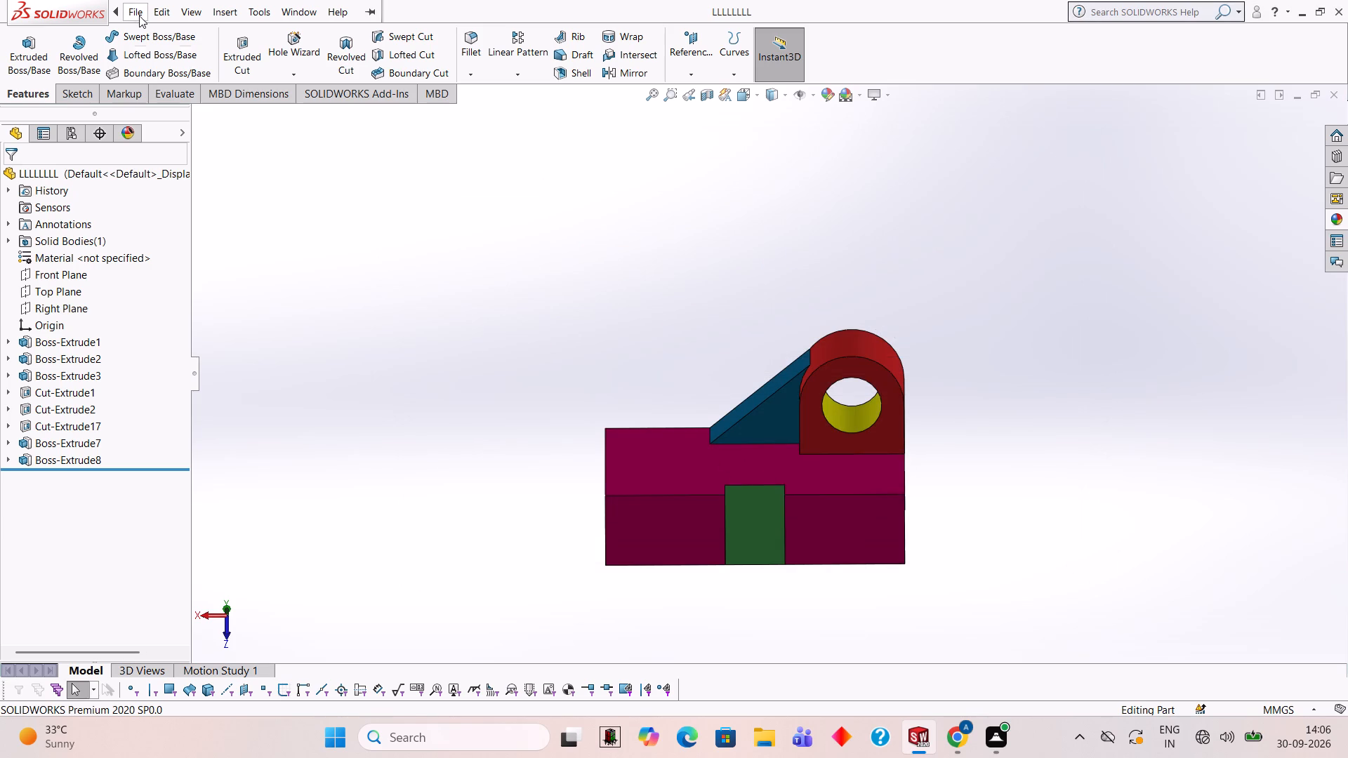
# Export the part to the Documents folder as an Adobe PDF named LLLLLLLL, with 3D PDF left off.
pyautogui.click(437, 1)
pyautogui.click(247, 24)
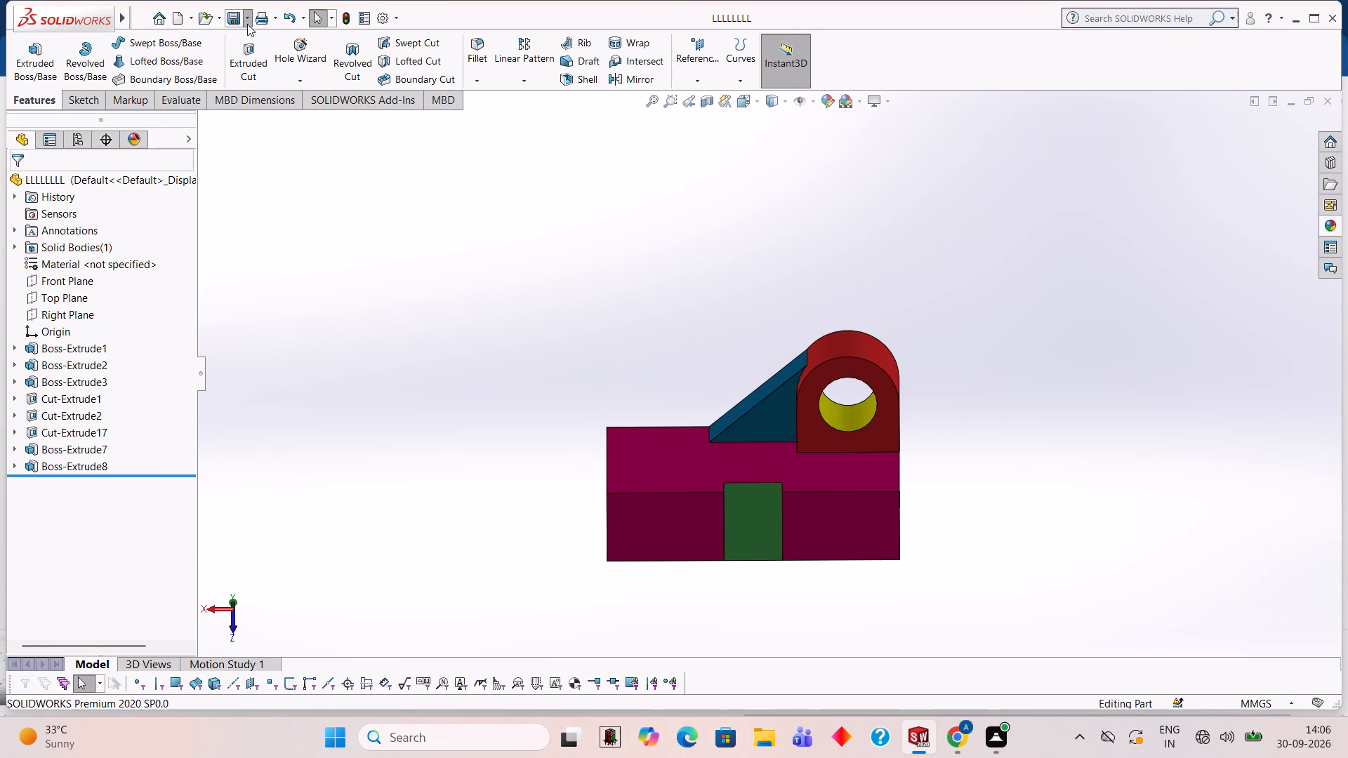
pyautogui.click(270, 58)
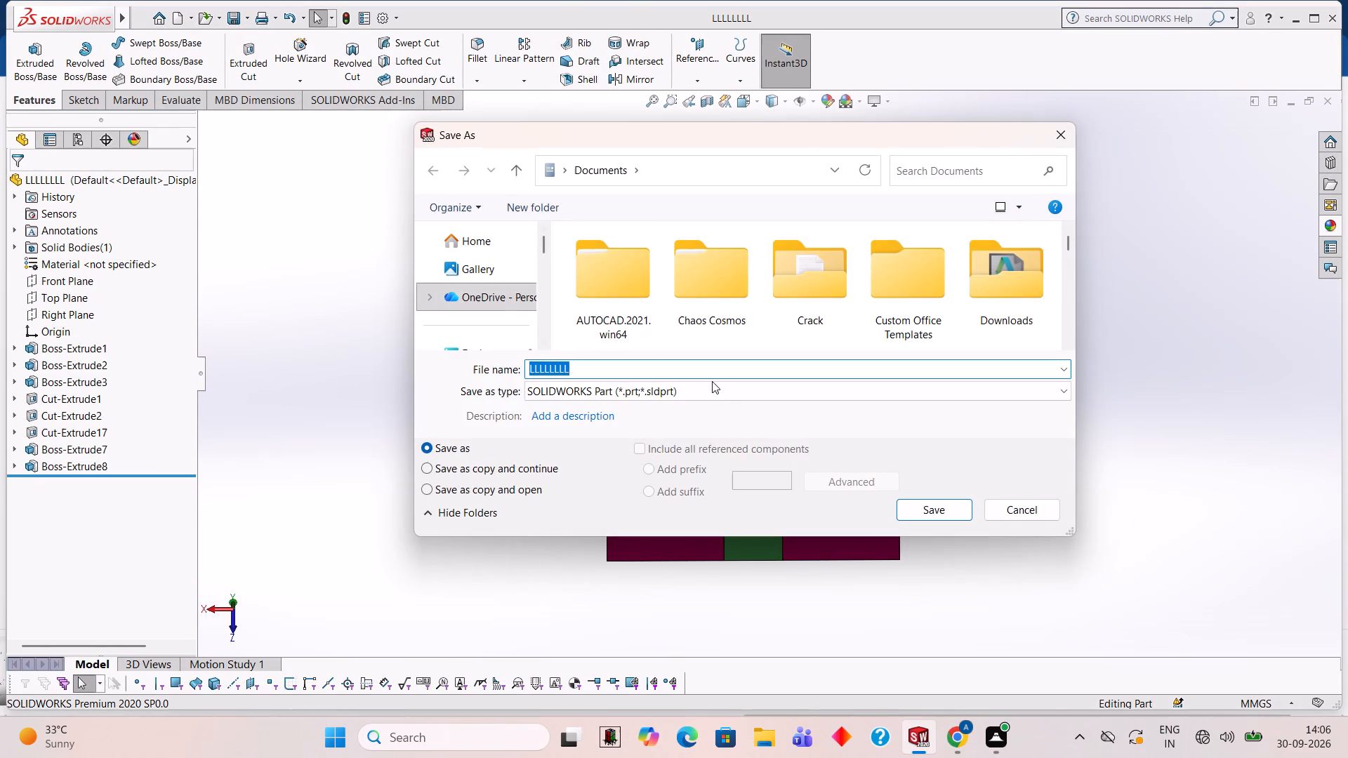
pyautogui.click(724, 395)
pyautogui.click(584, 105)
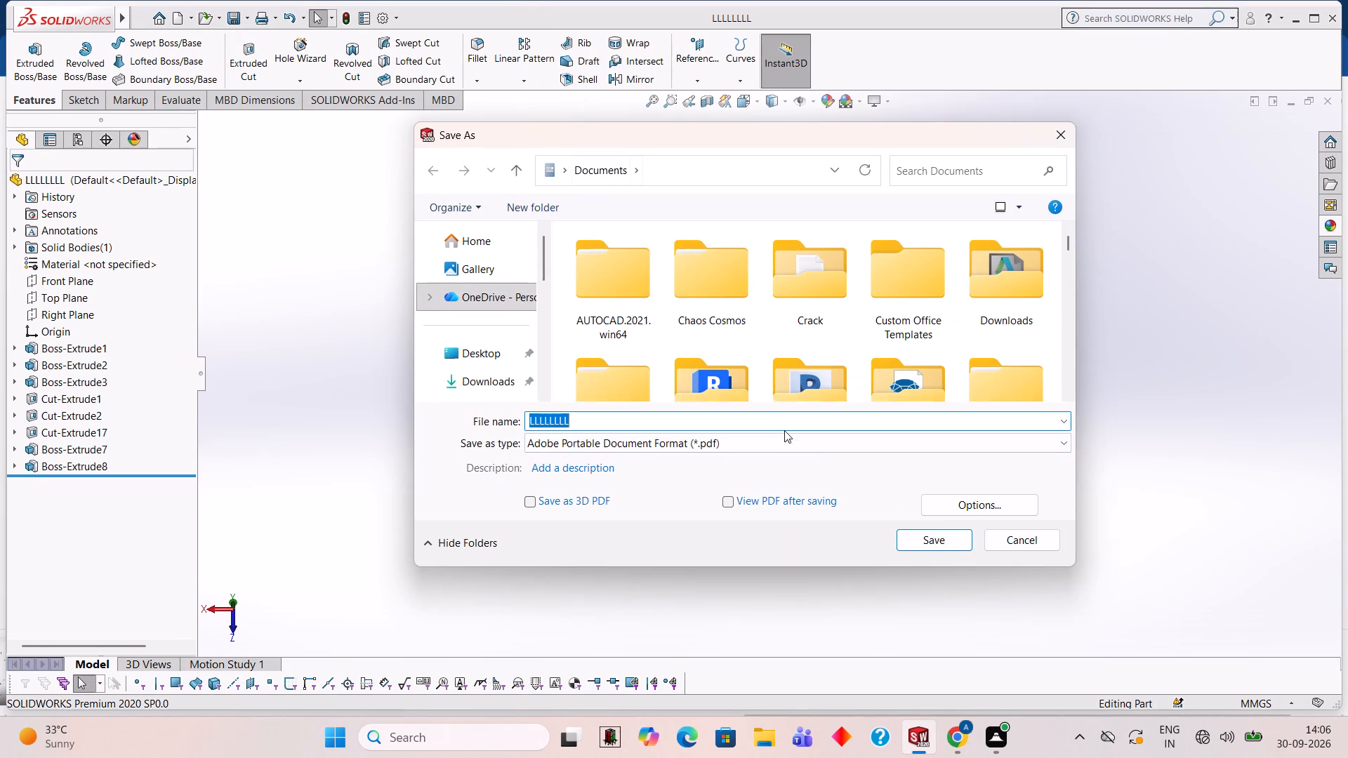
pyautogui.click(962, 544)
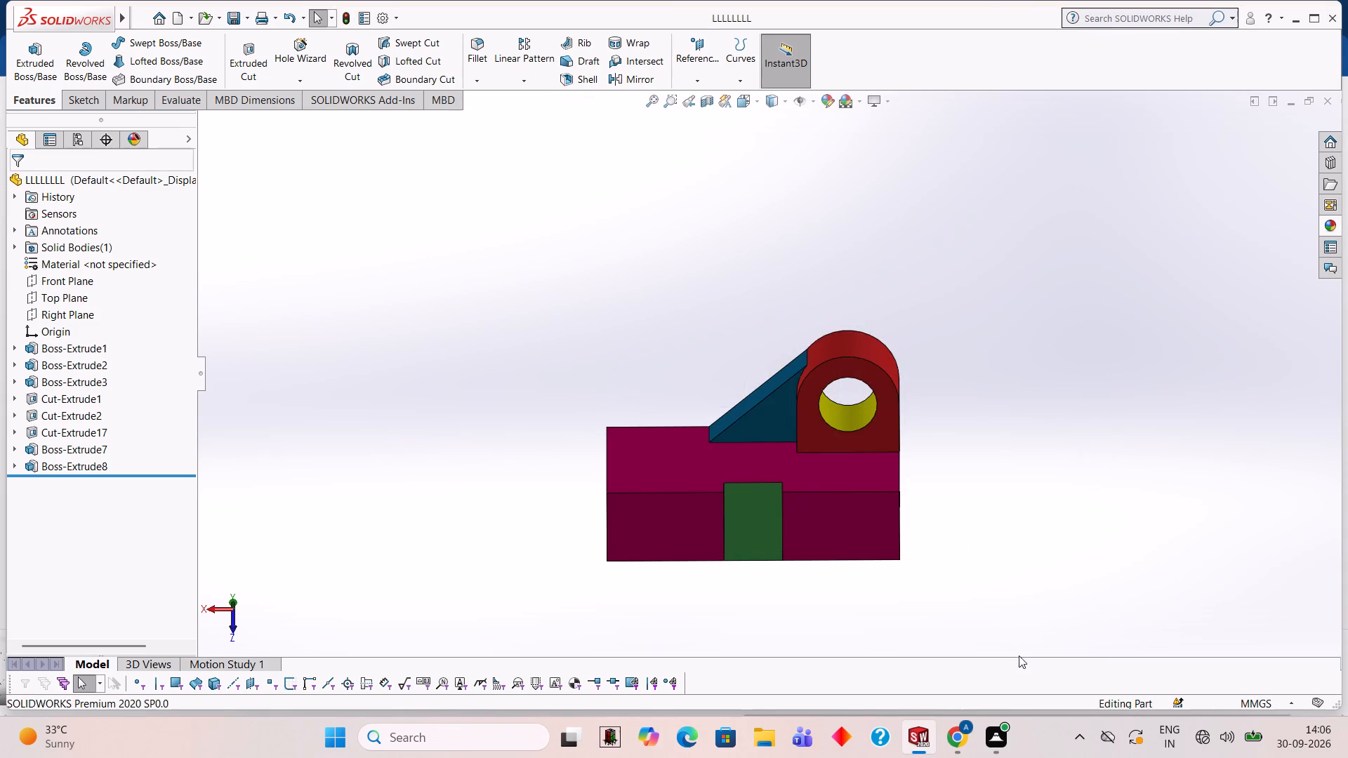